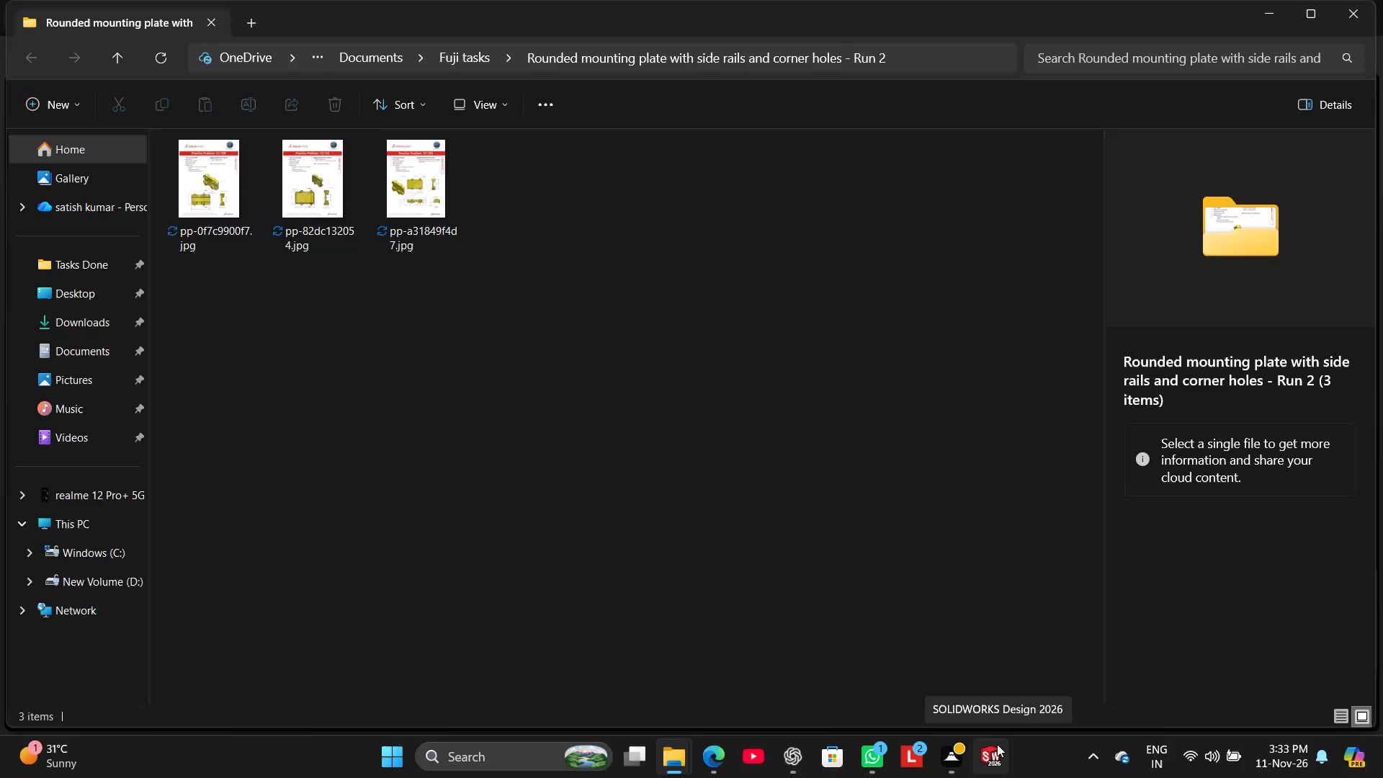
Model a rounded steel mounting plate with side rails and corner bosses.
Go up to the Fuji tasks folder and display its contents as large icons.
click(123, 62)
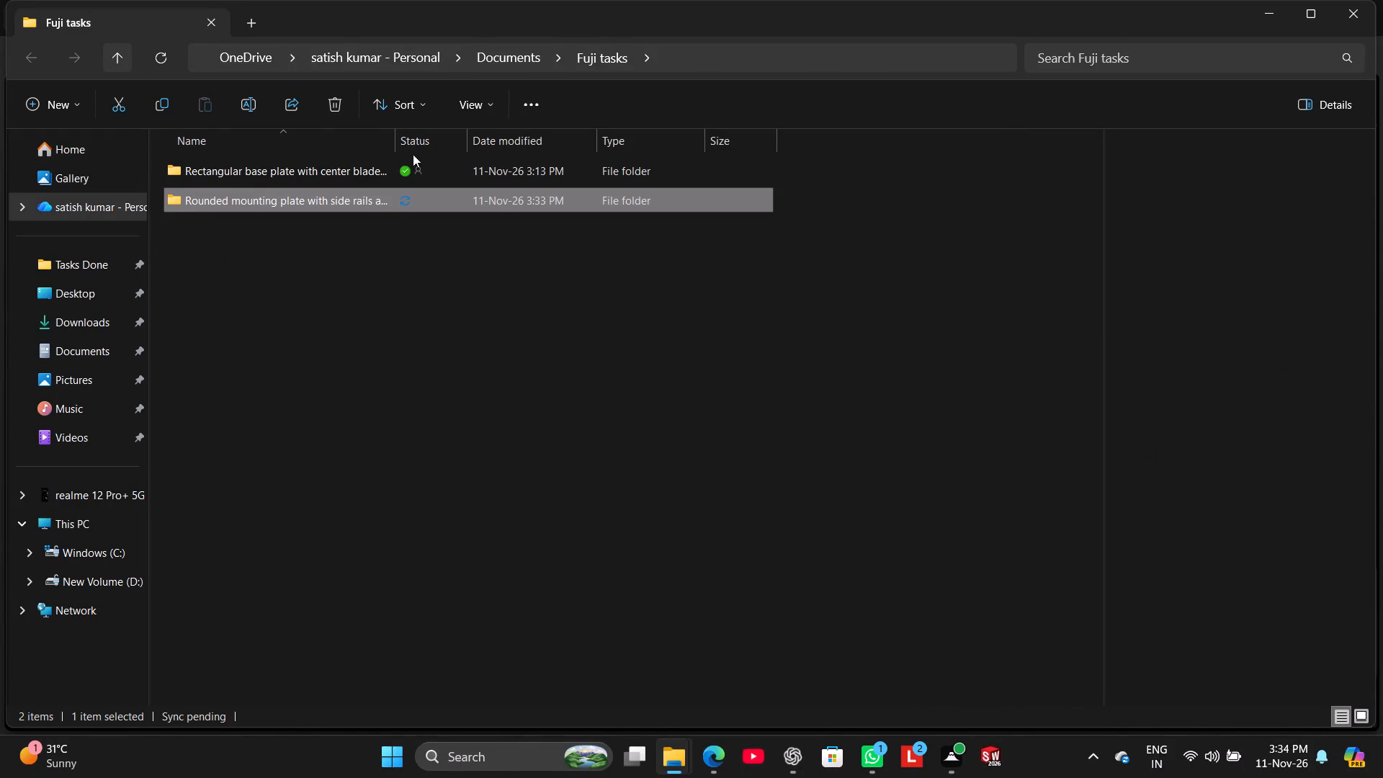
click(477, 111)
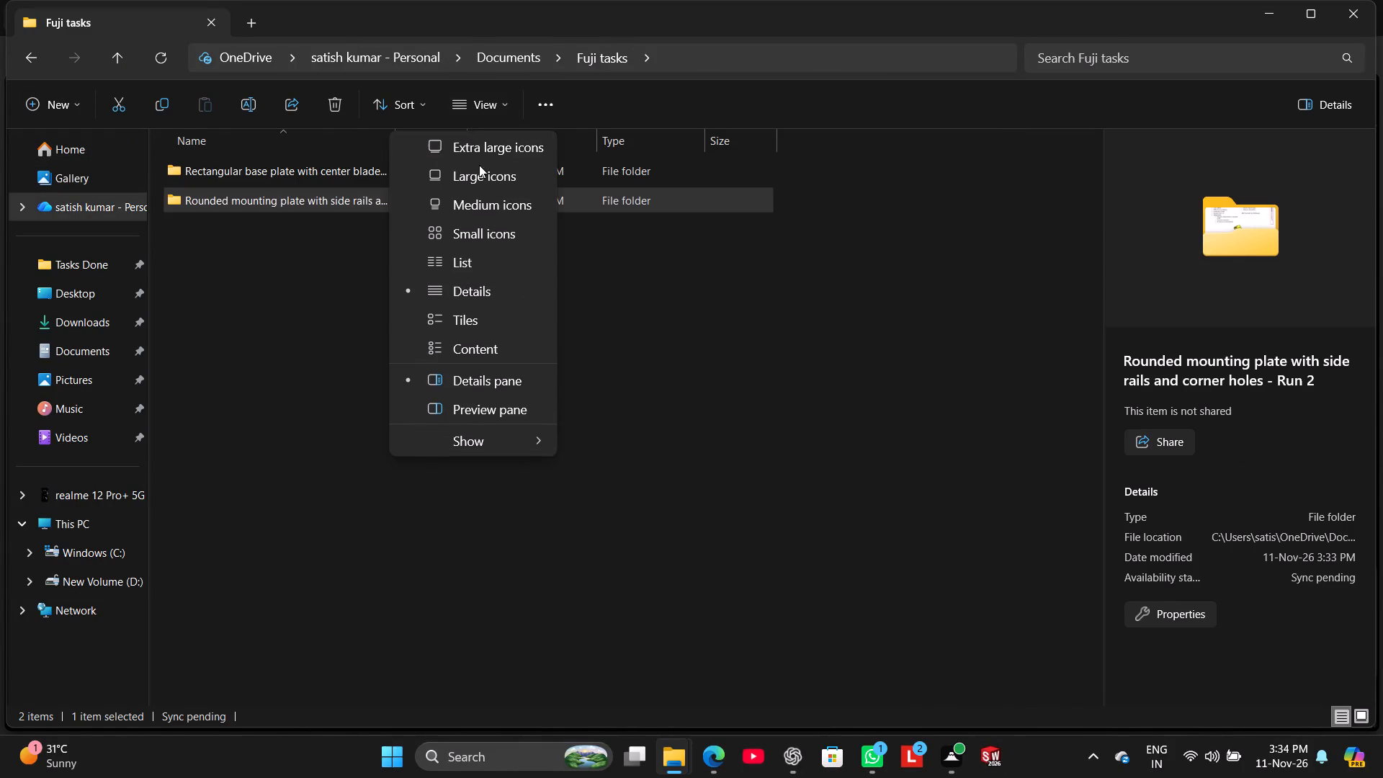
click(482, 176)
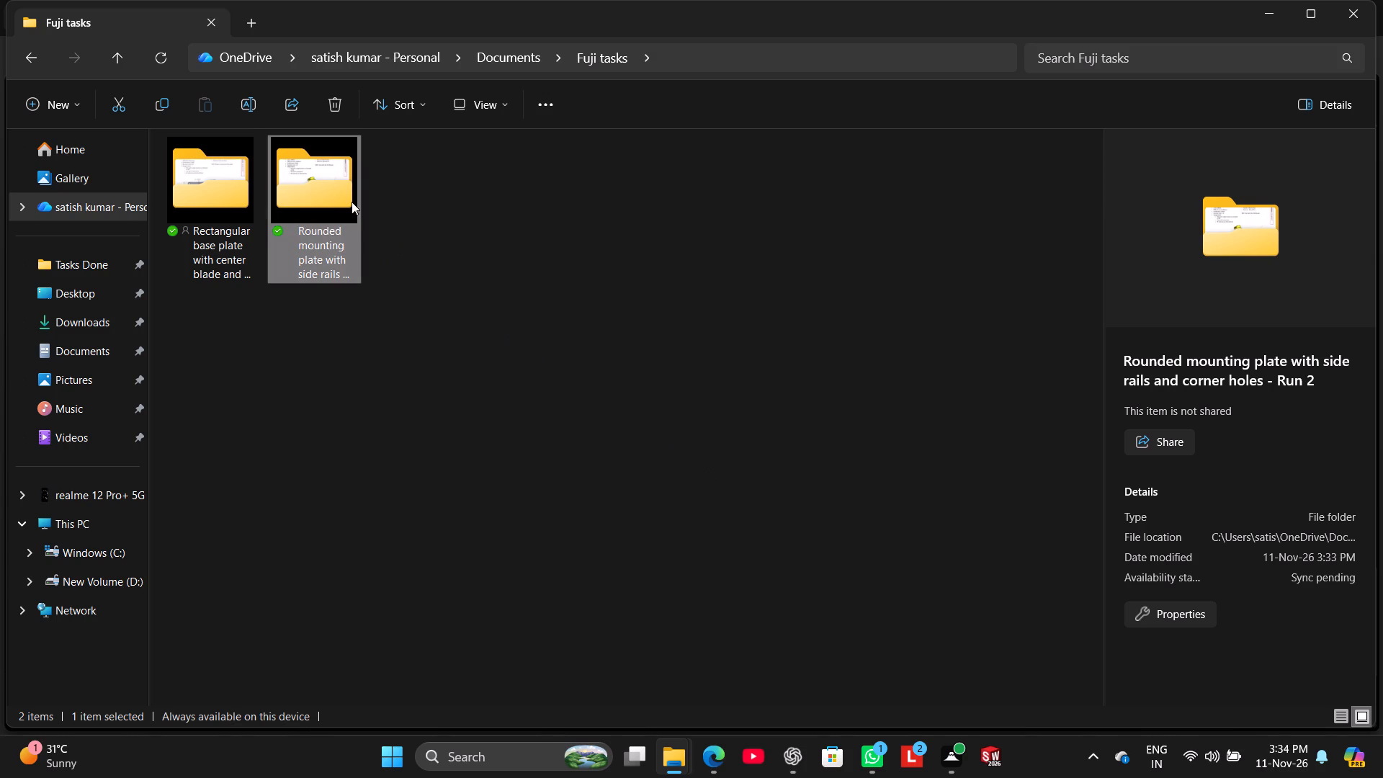
Look through the contents of the rounded mounting plate Run 2 folder and the rectangular base plate Run 1 folder.
click(328, 187)
double_click(328, 187)
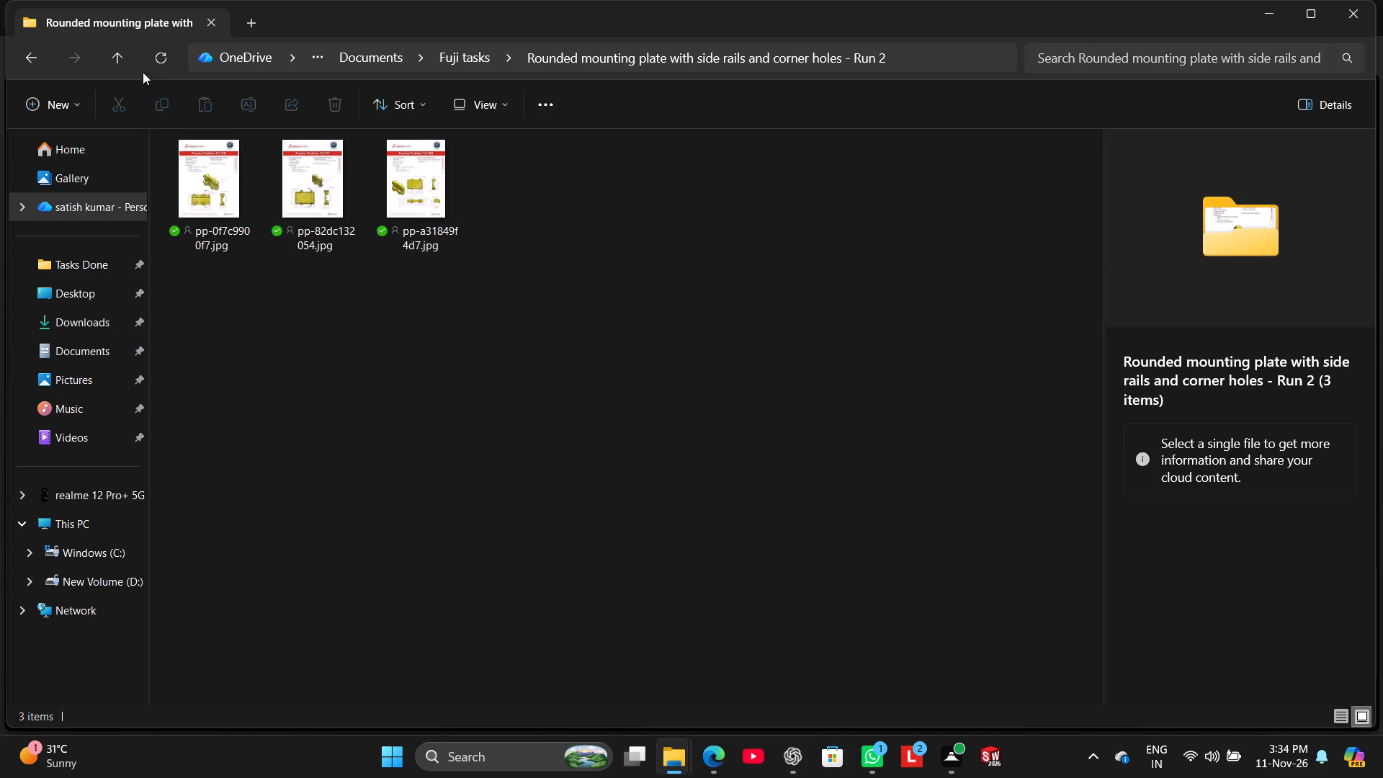
click(120, 63)
double_click(186, 177)
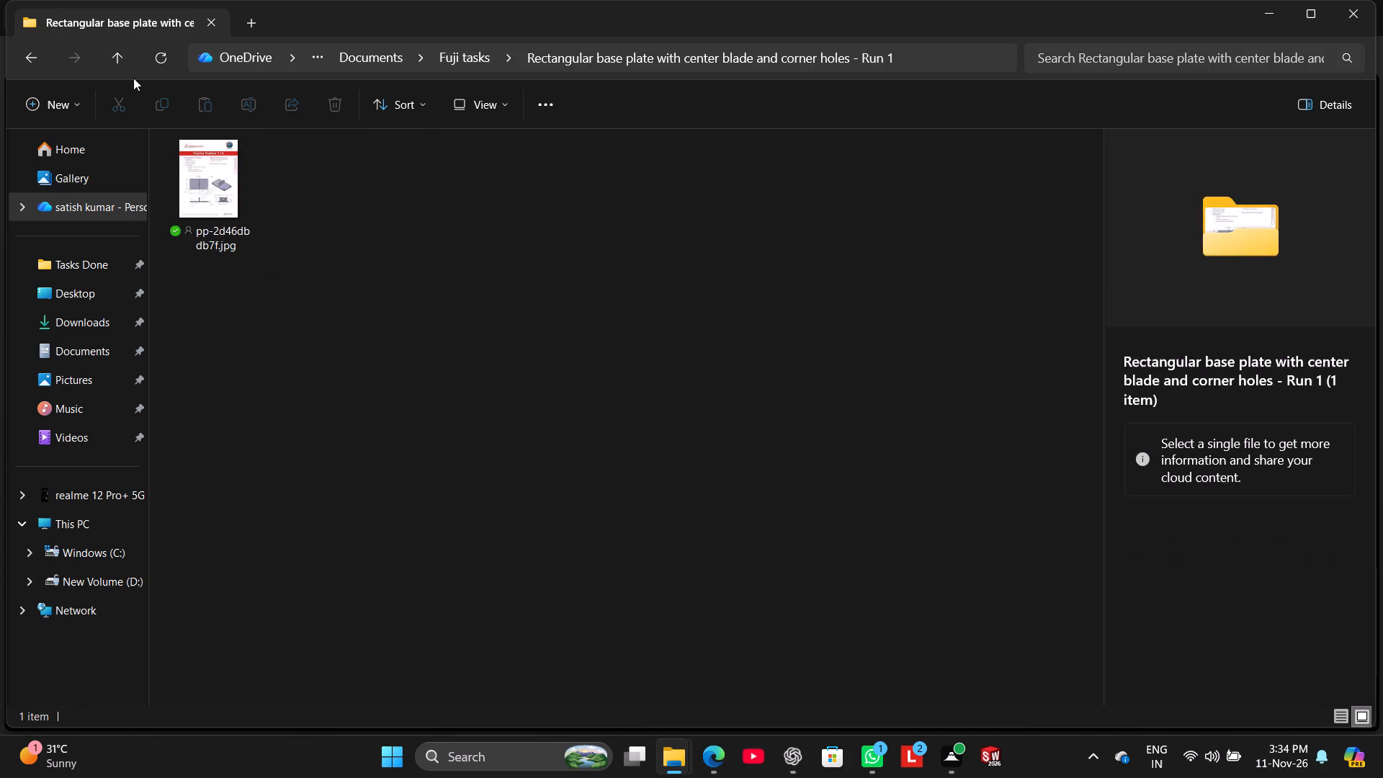
Copy the name of the "Rounded mounting plate with side rails and corner holes - Run 2" folder in Fuji tasks without changing it.
click(125, 65)
click(308, 181)
click(254, 104)
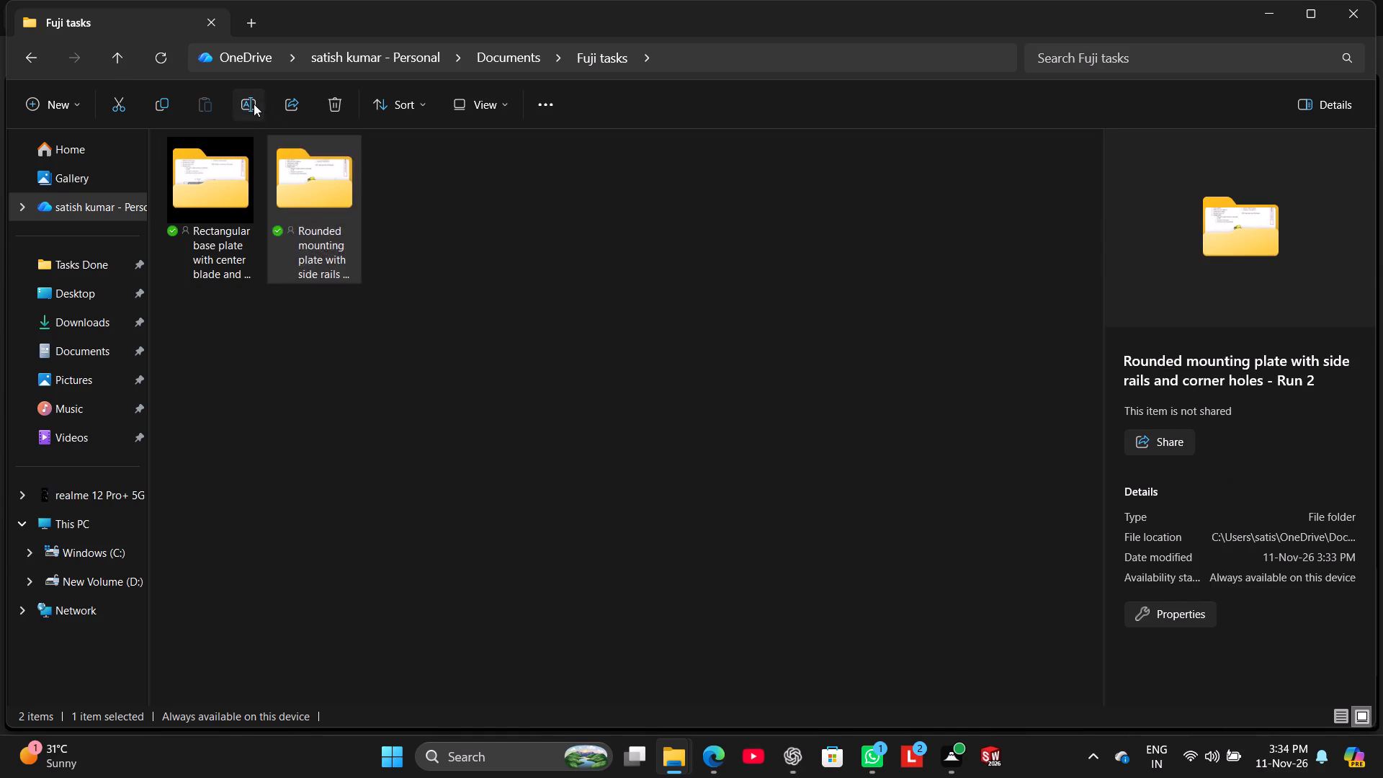
key(ctrl+c)
click(417, 301)
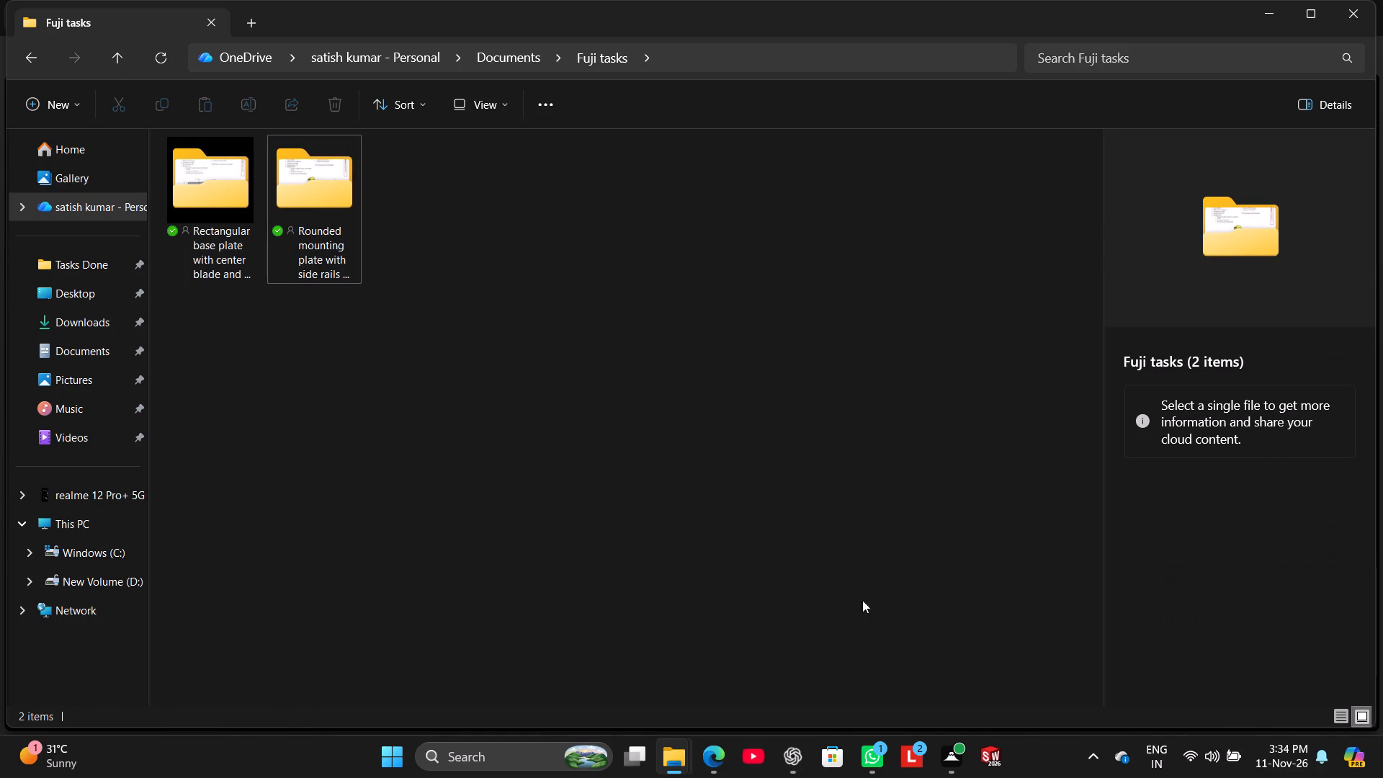
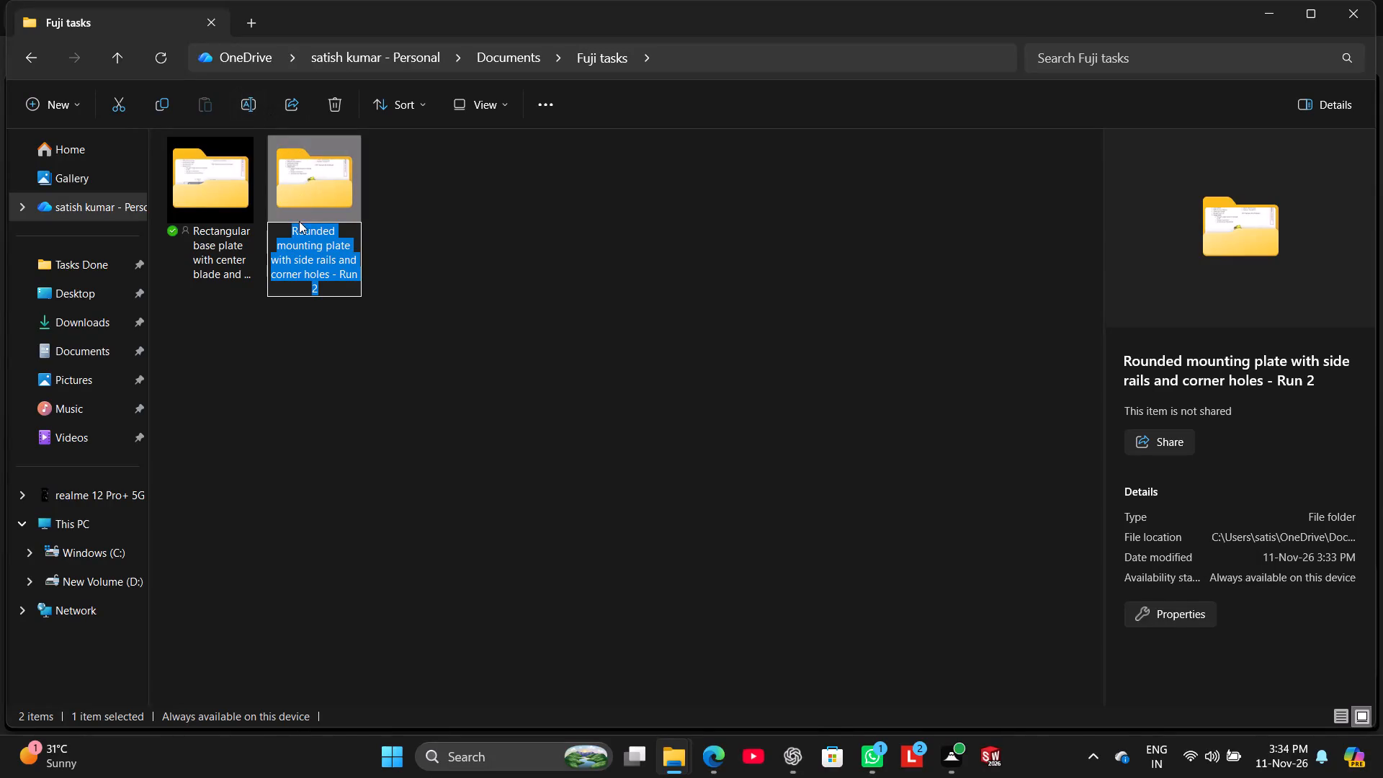
Finish editing the rounded mounting plate Run 2 folder's name, keeping it as is, and deselect the folder.
click(389, 335)
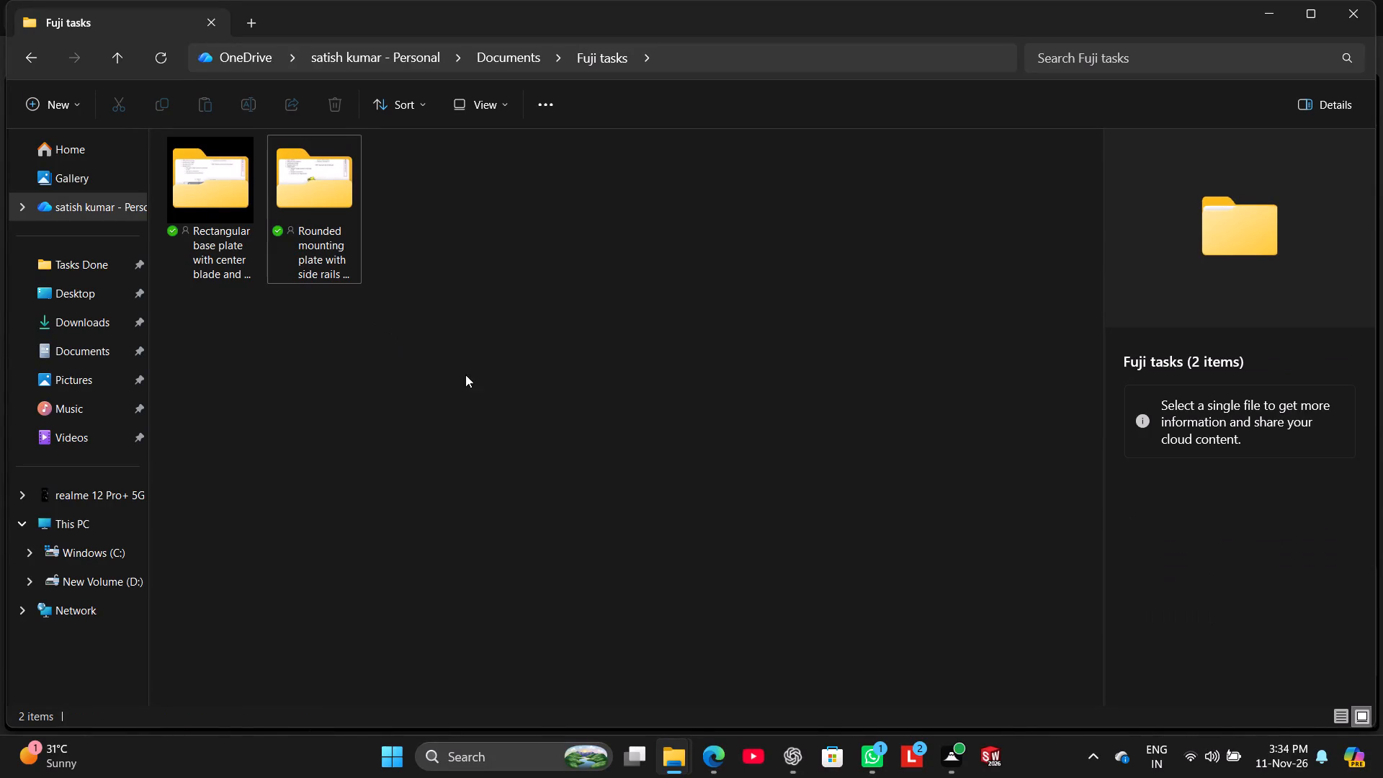
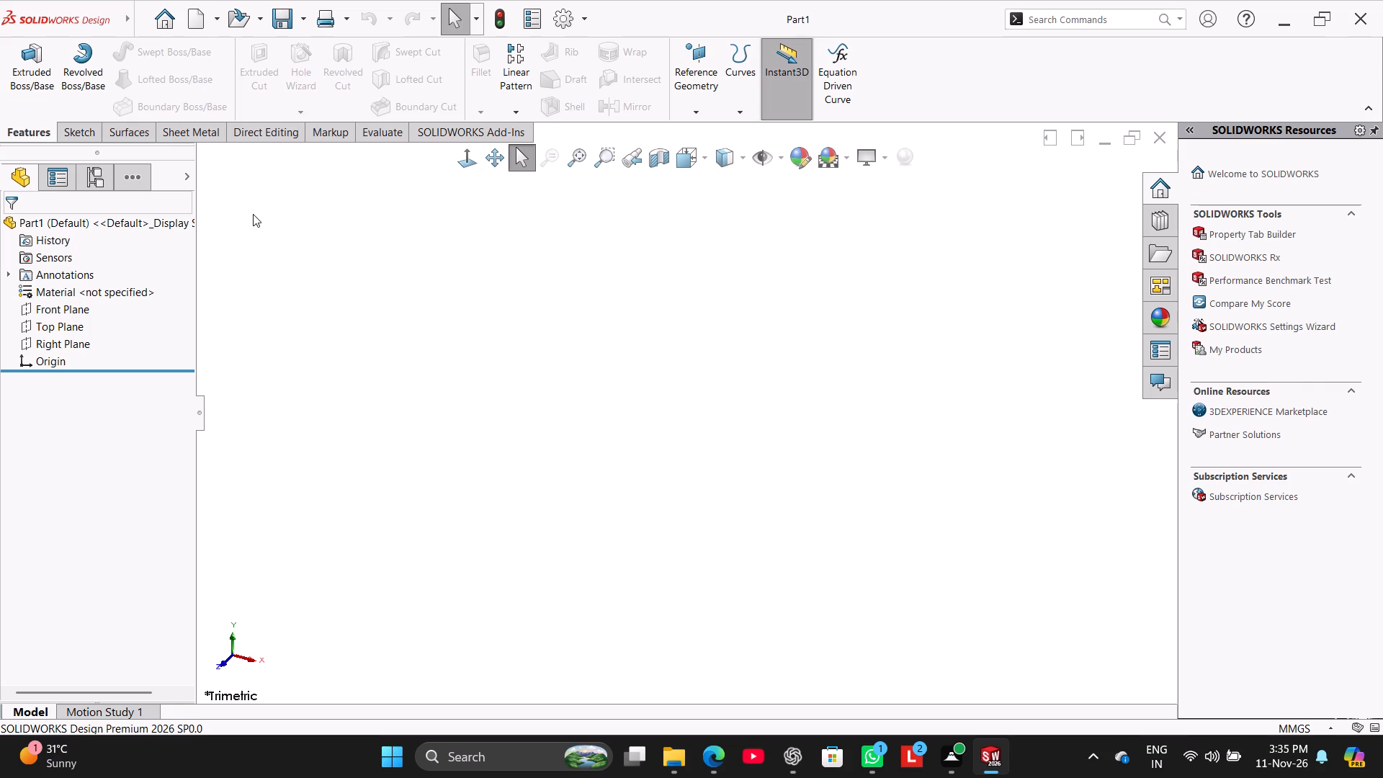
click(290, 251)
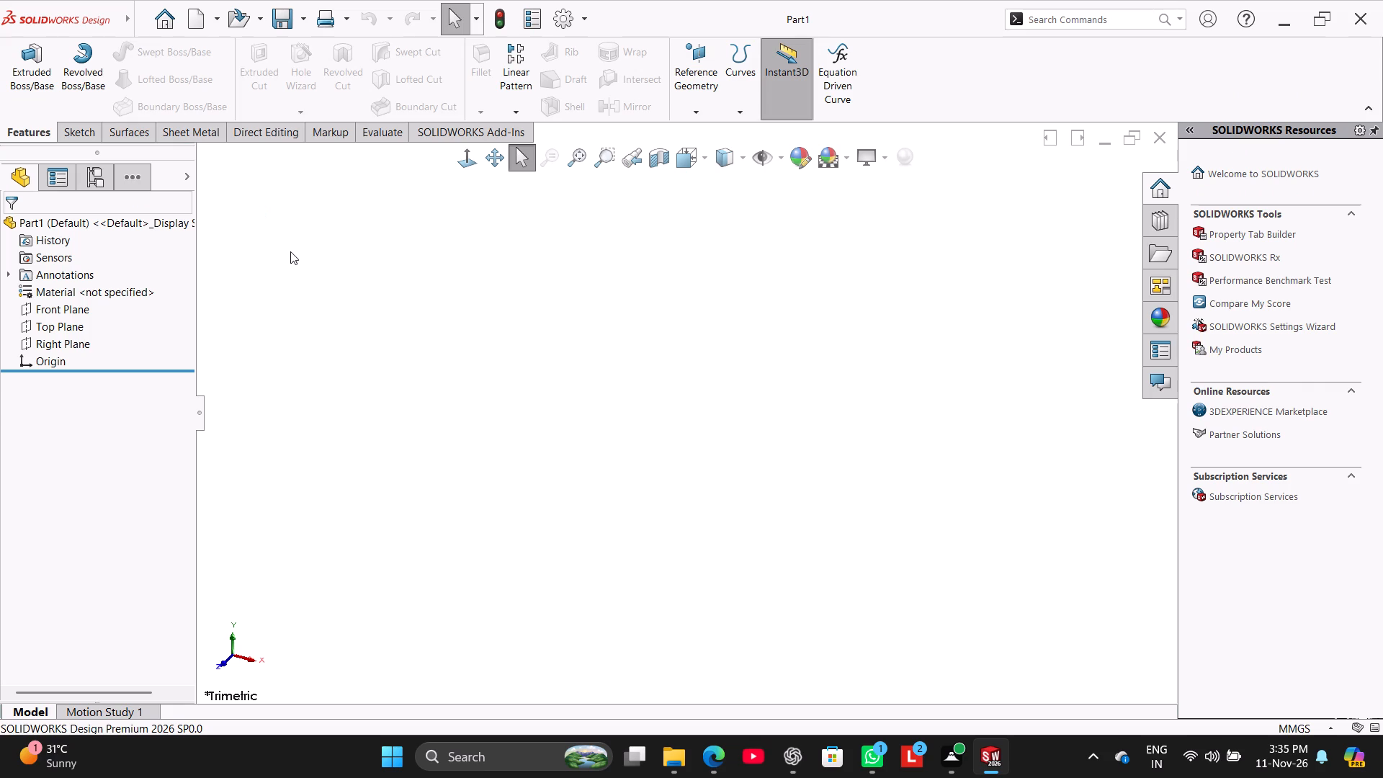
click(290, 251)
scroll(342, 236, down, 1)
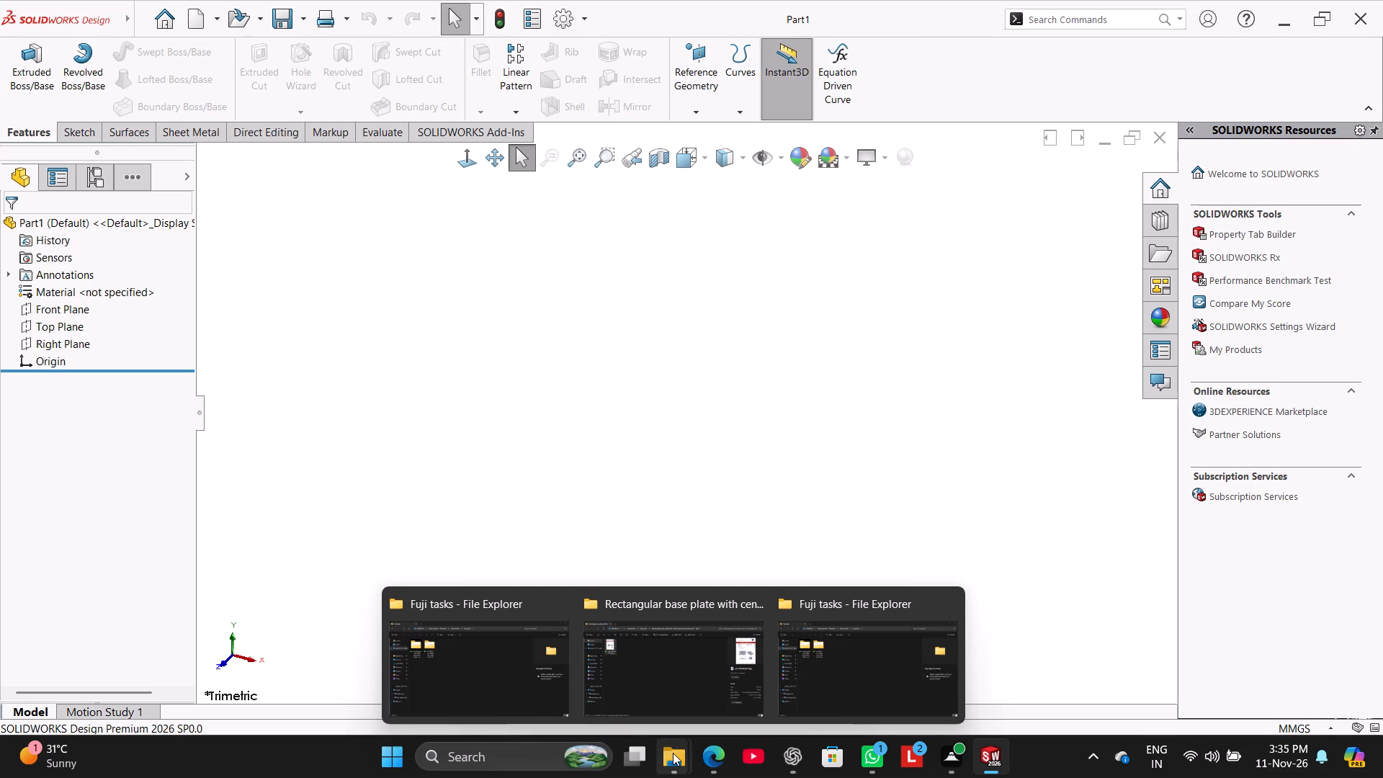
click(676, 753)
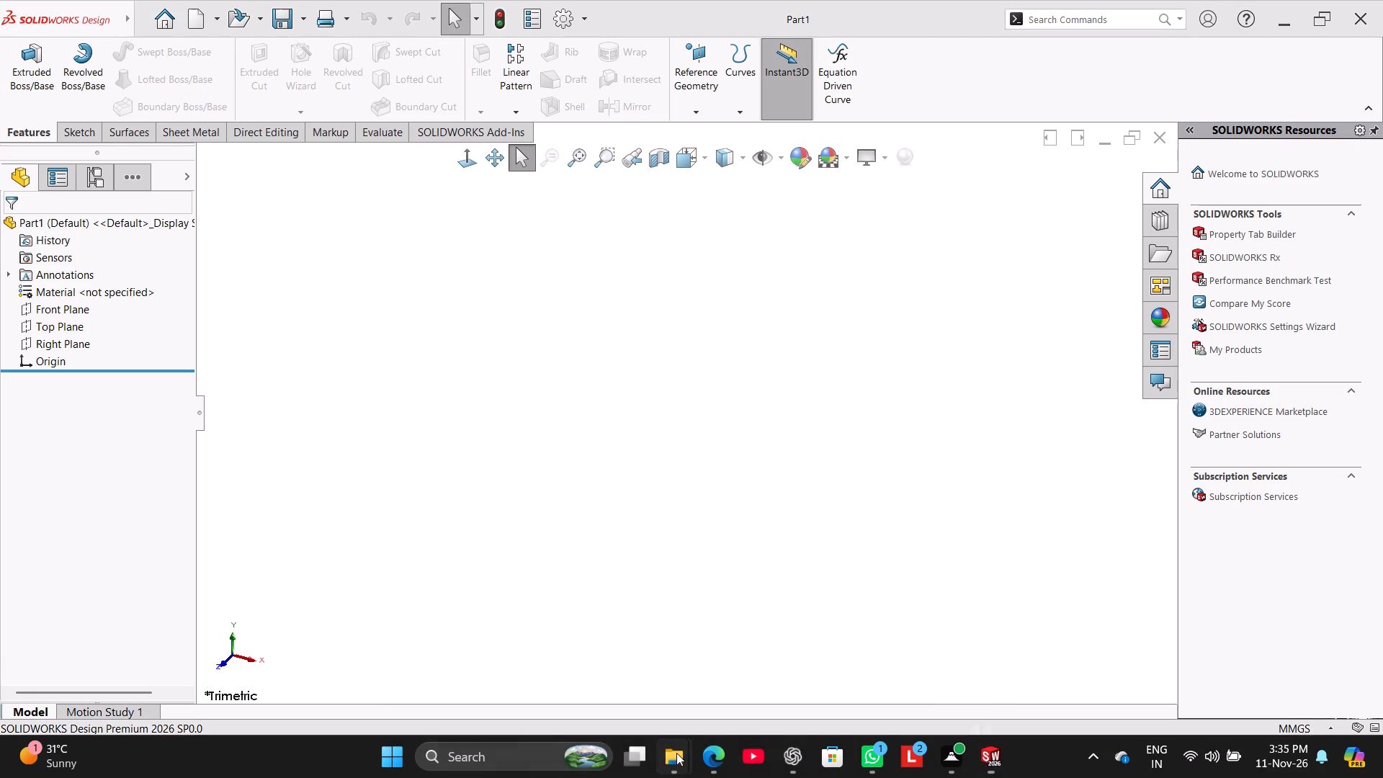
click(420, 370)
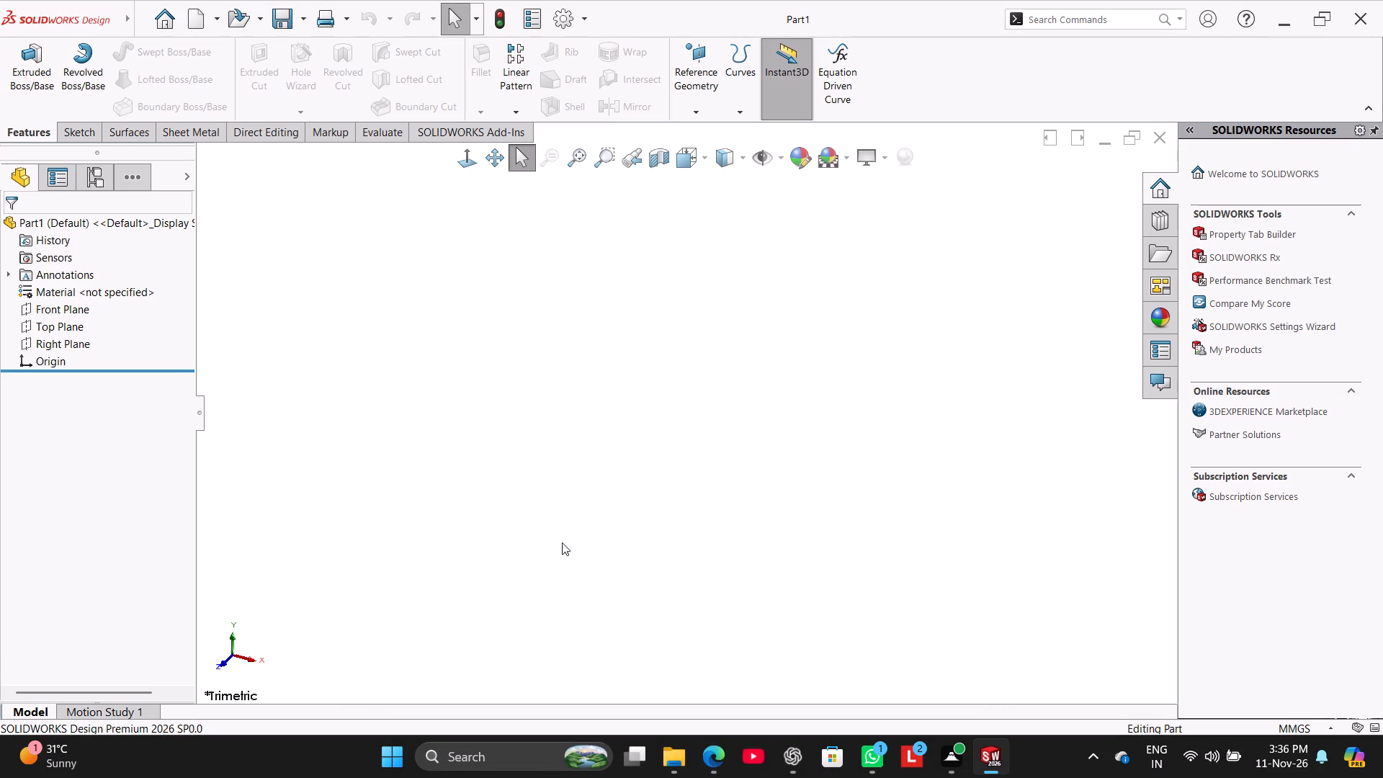
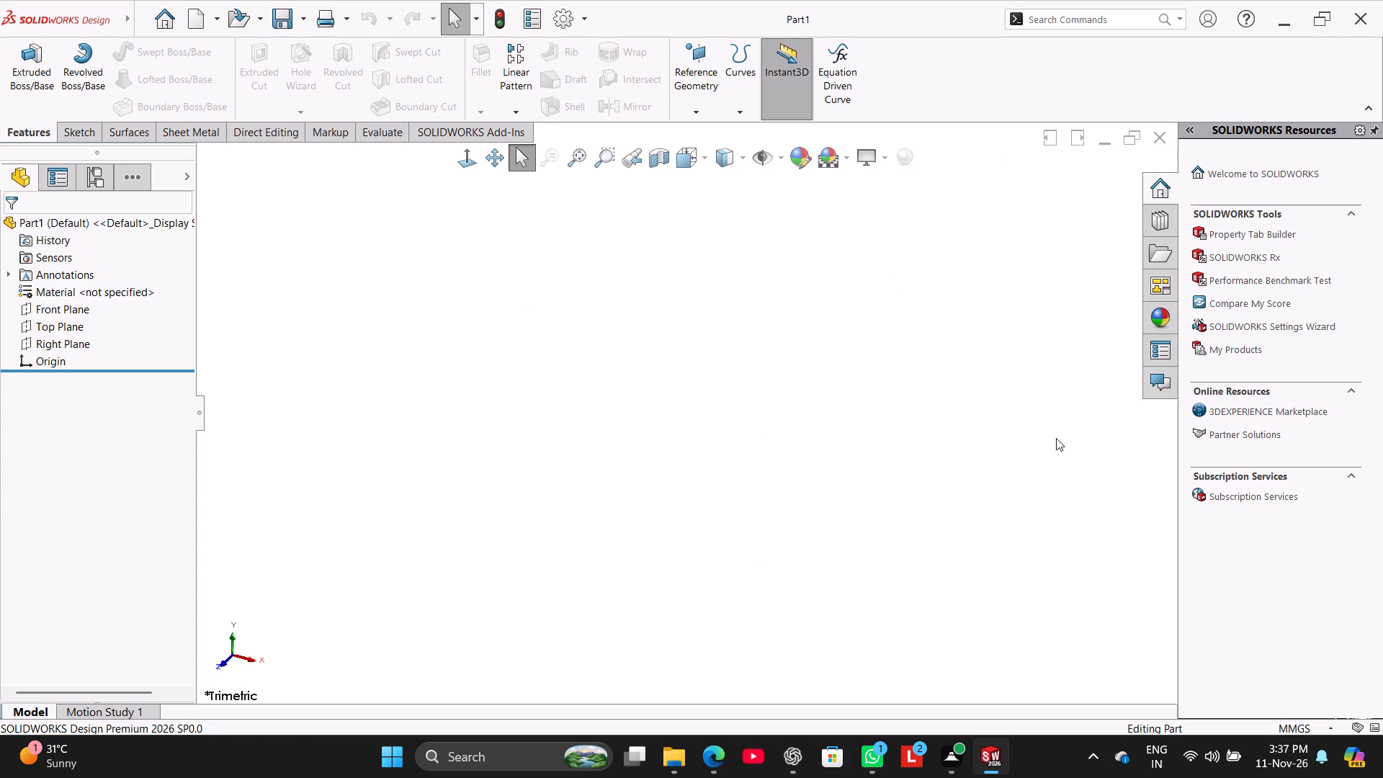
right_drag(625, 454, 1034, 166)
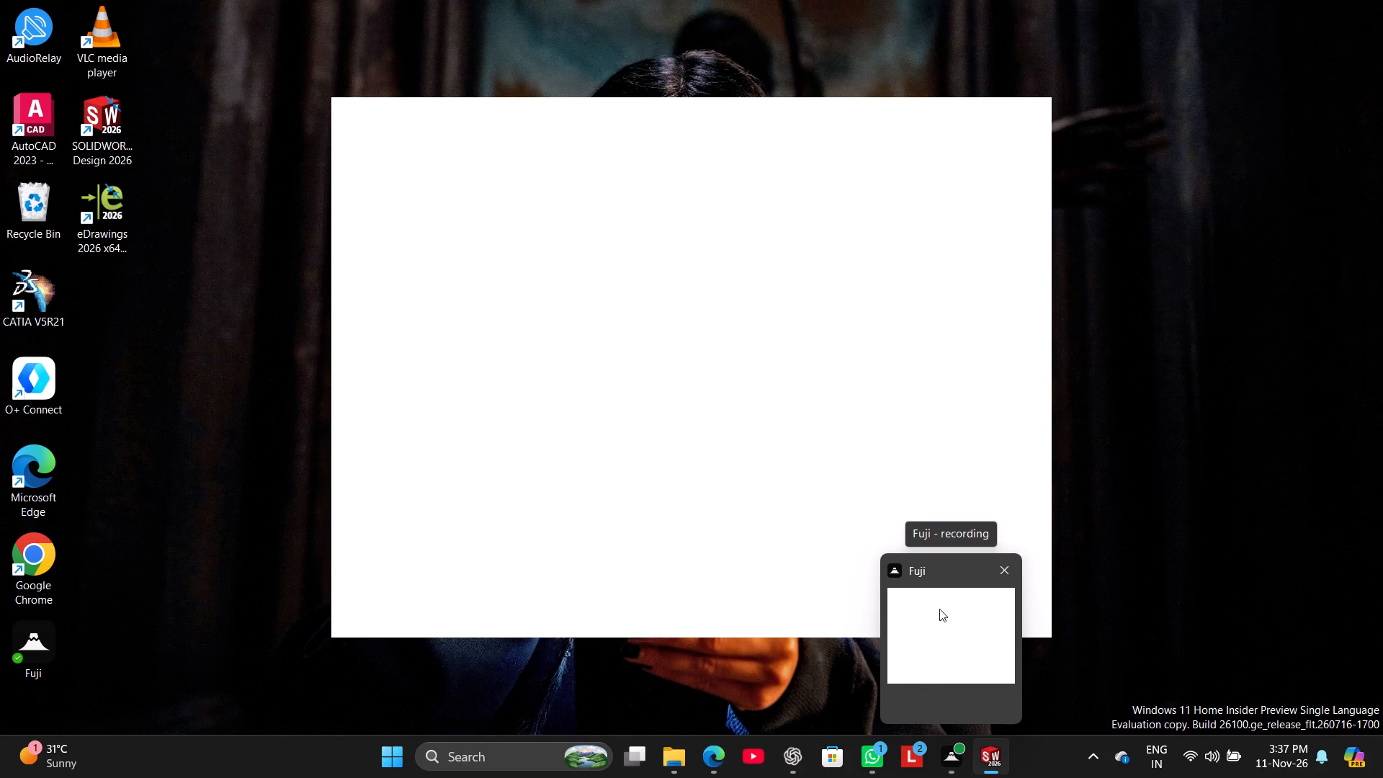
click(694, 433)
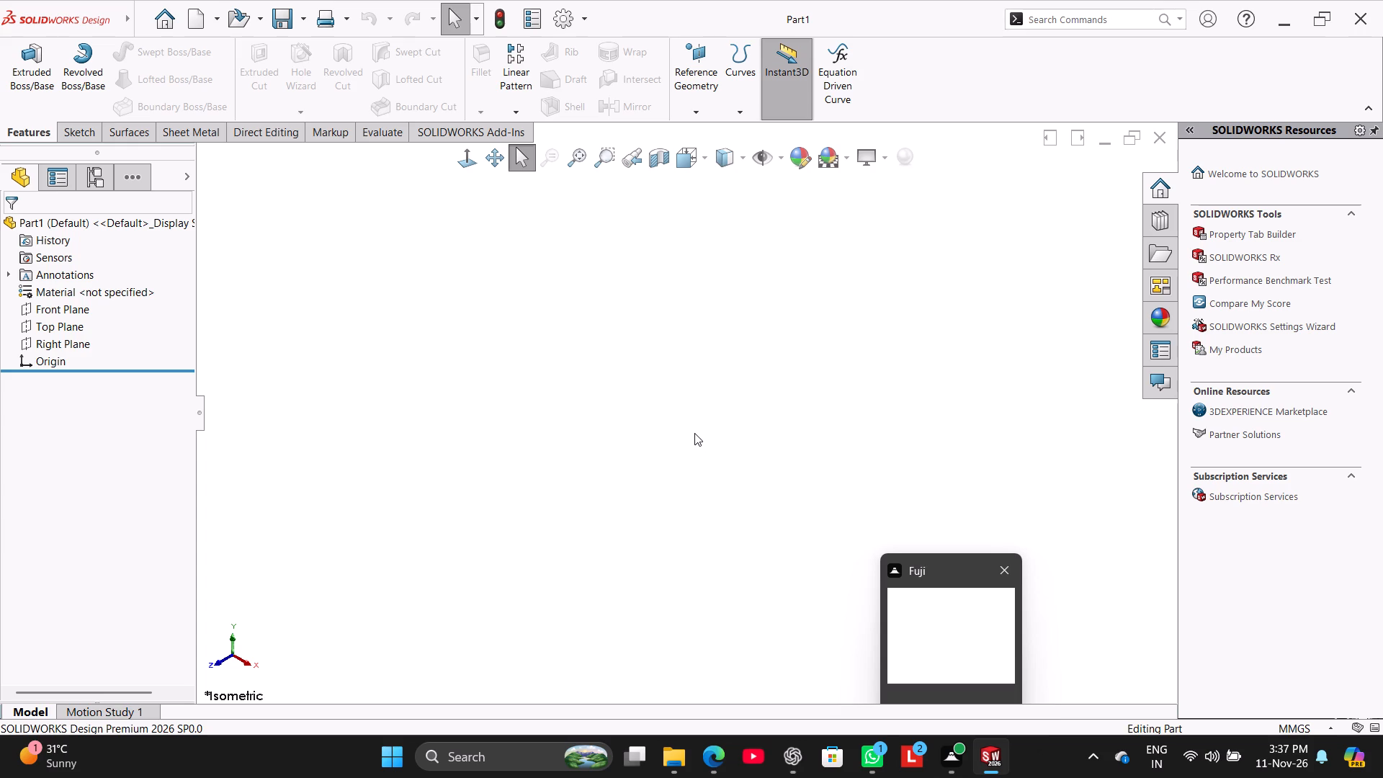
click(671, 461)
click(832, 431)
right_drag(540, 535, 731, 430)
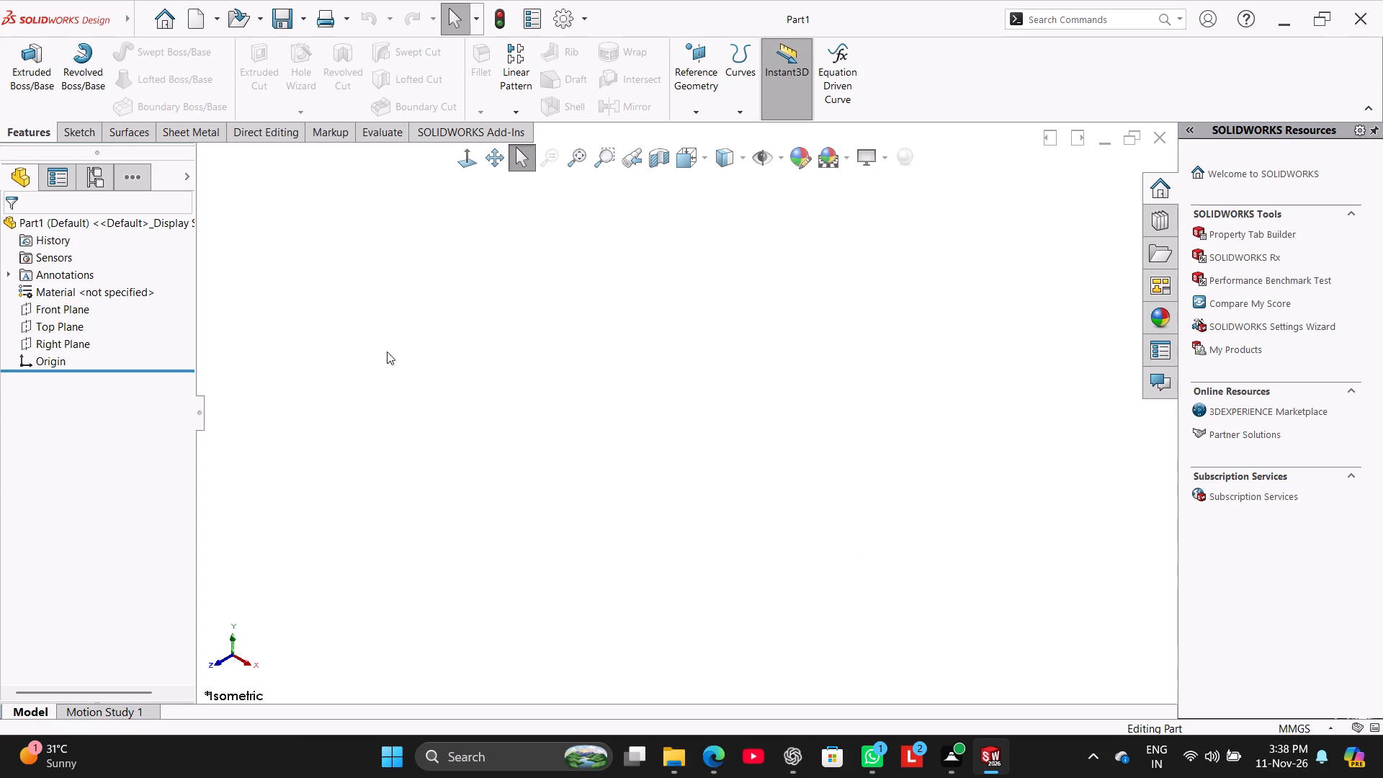
Start a sketch on the Front Plane and draw a center rectangle about 137 by 78 mm, centred on the origin.
click(77, 140)
click(22, 85)
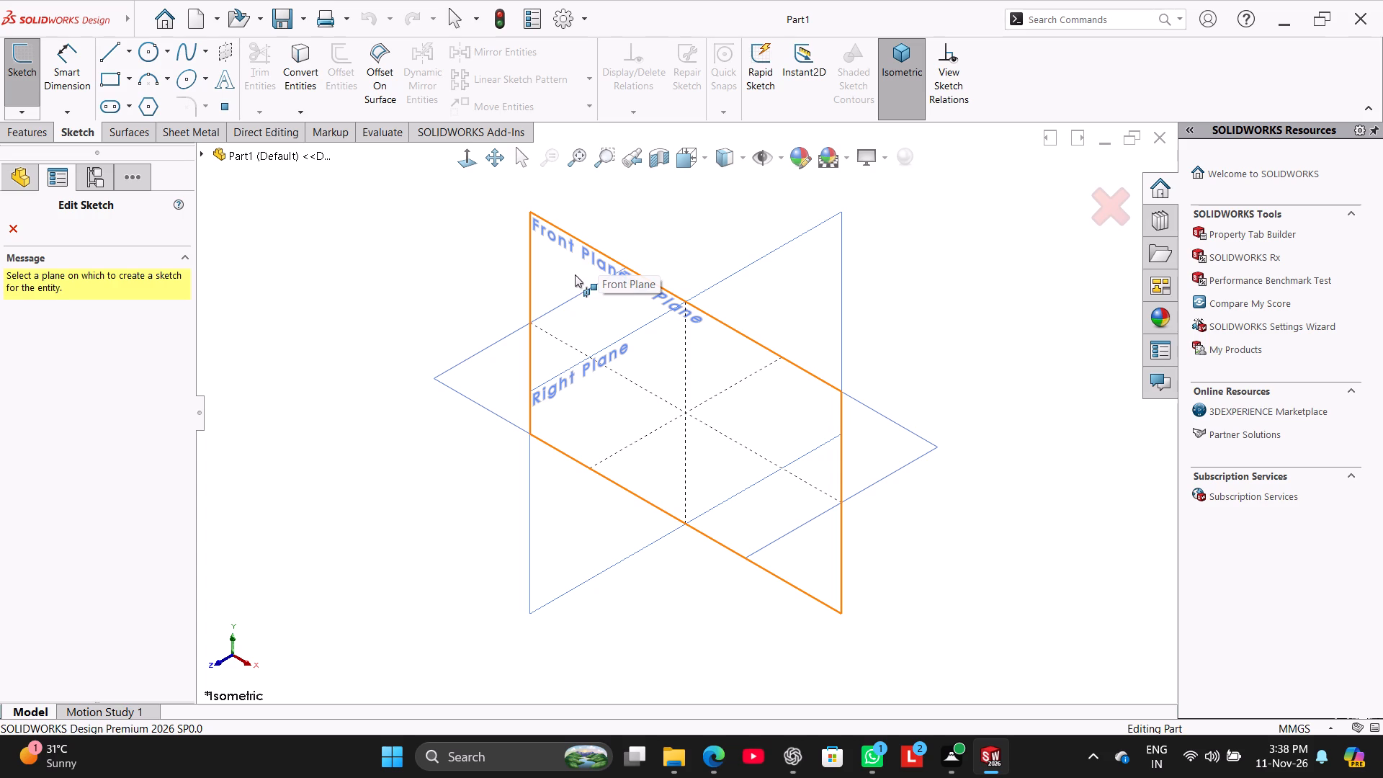
click(575, 274)
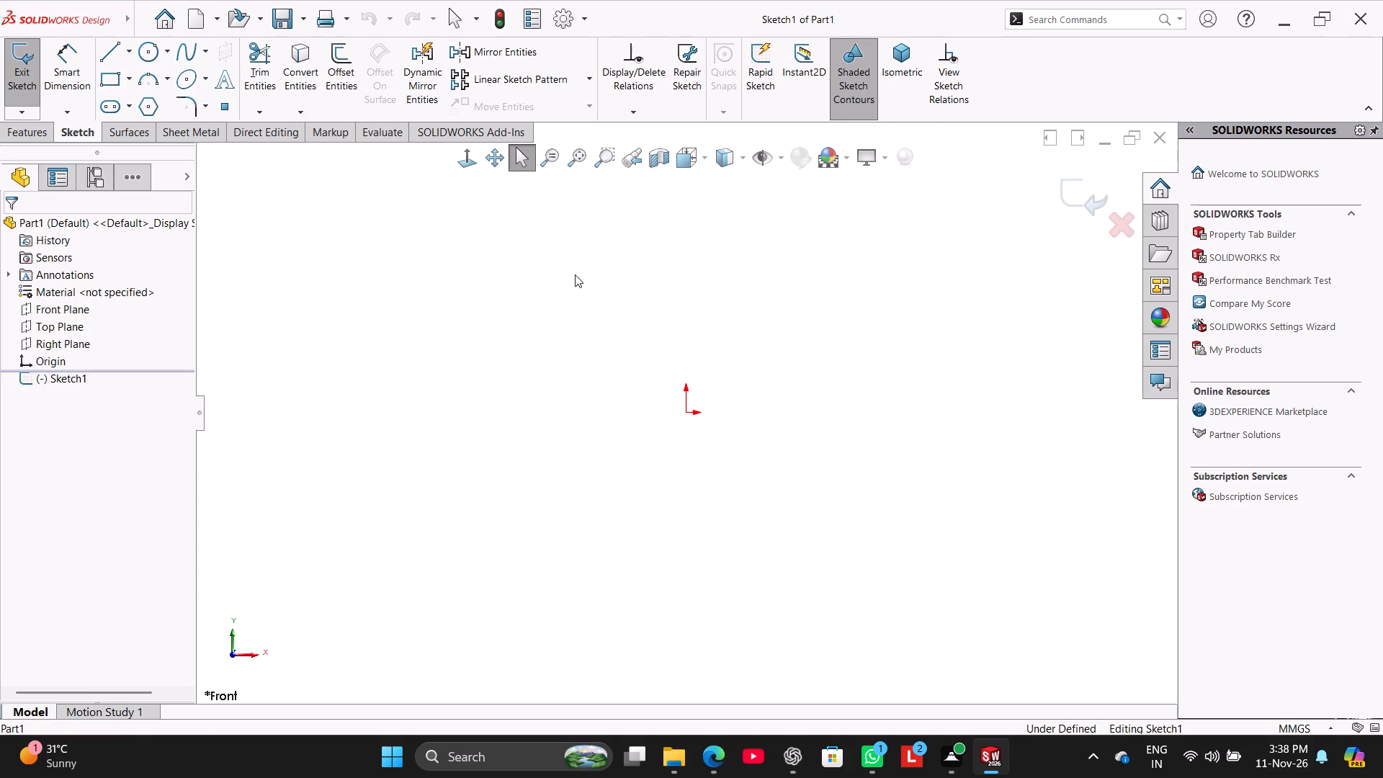
click(127, 83)
click(127, 114)
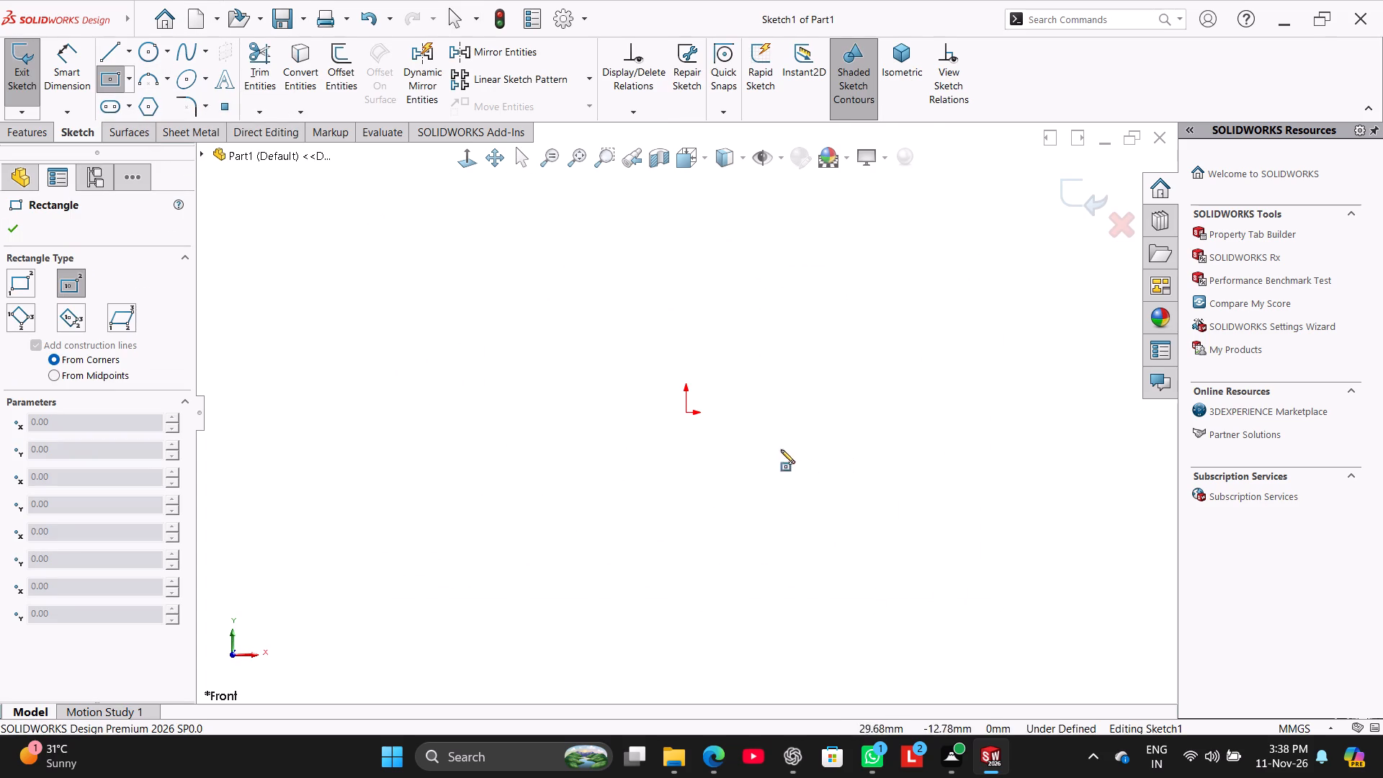
click(686, 416)
click(926, 549)
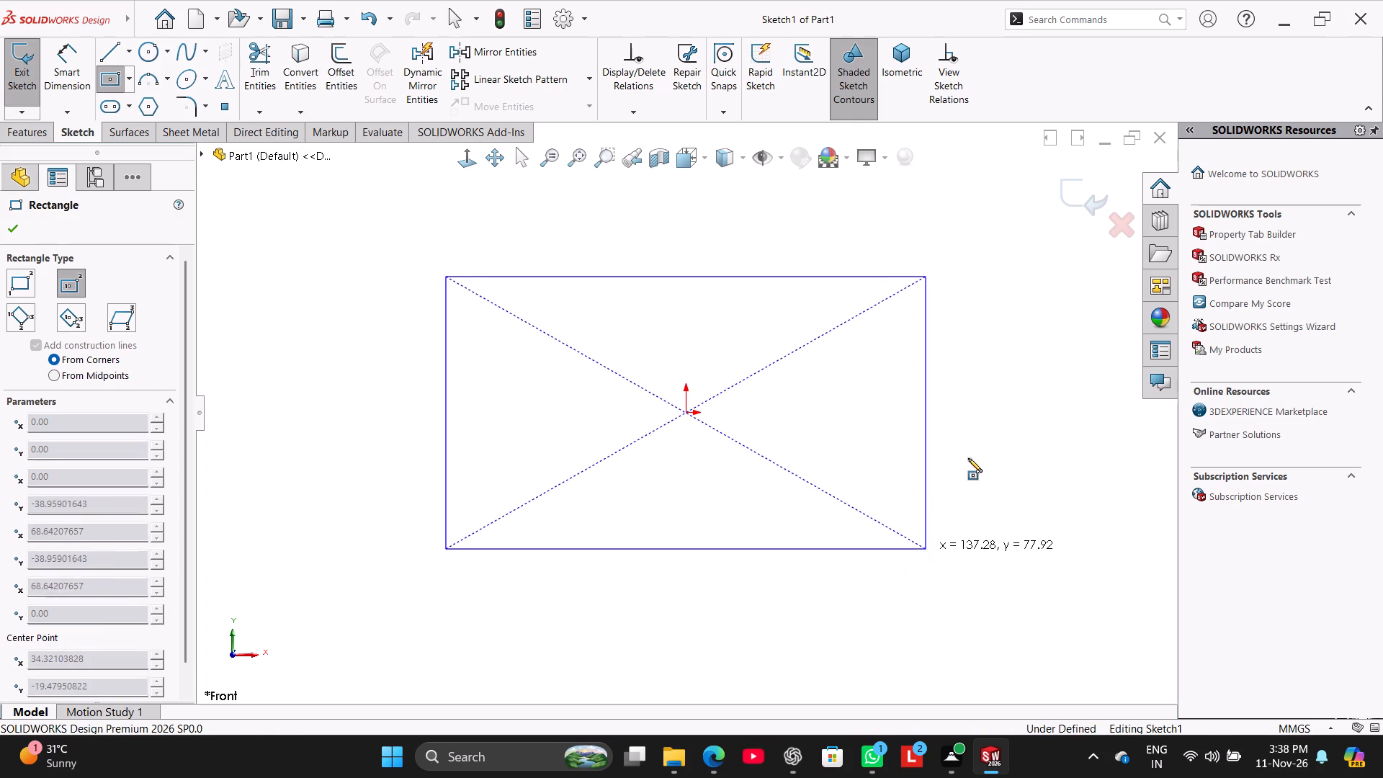
right_click(1010, 355)
click(1032, 375)
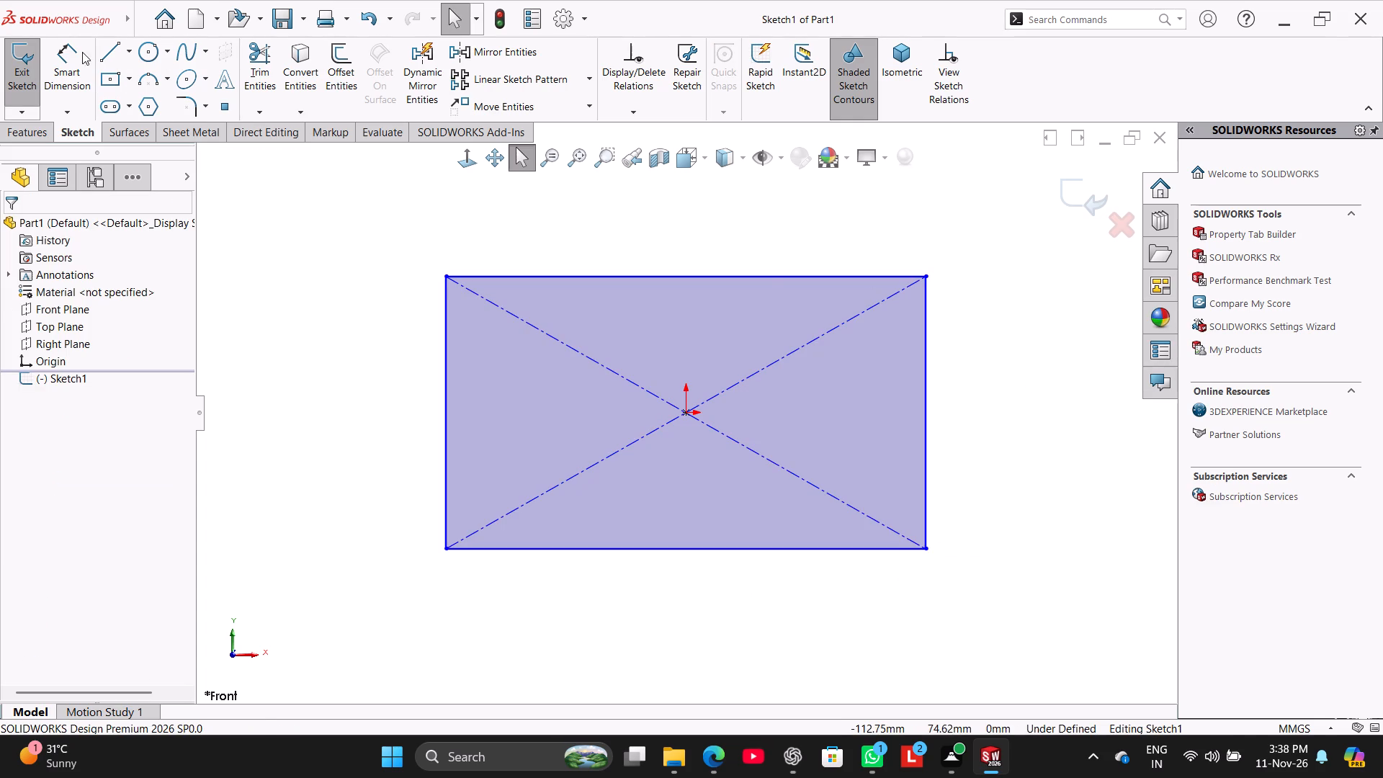
Dimension the rectangle's bottom edge and set its length to 144 mm.
click(81, 52)
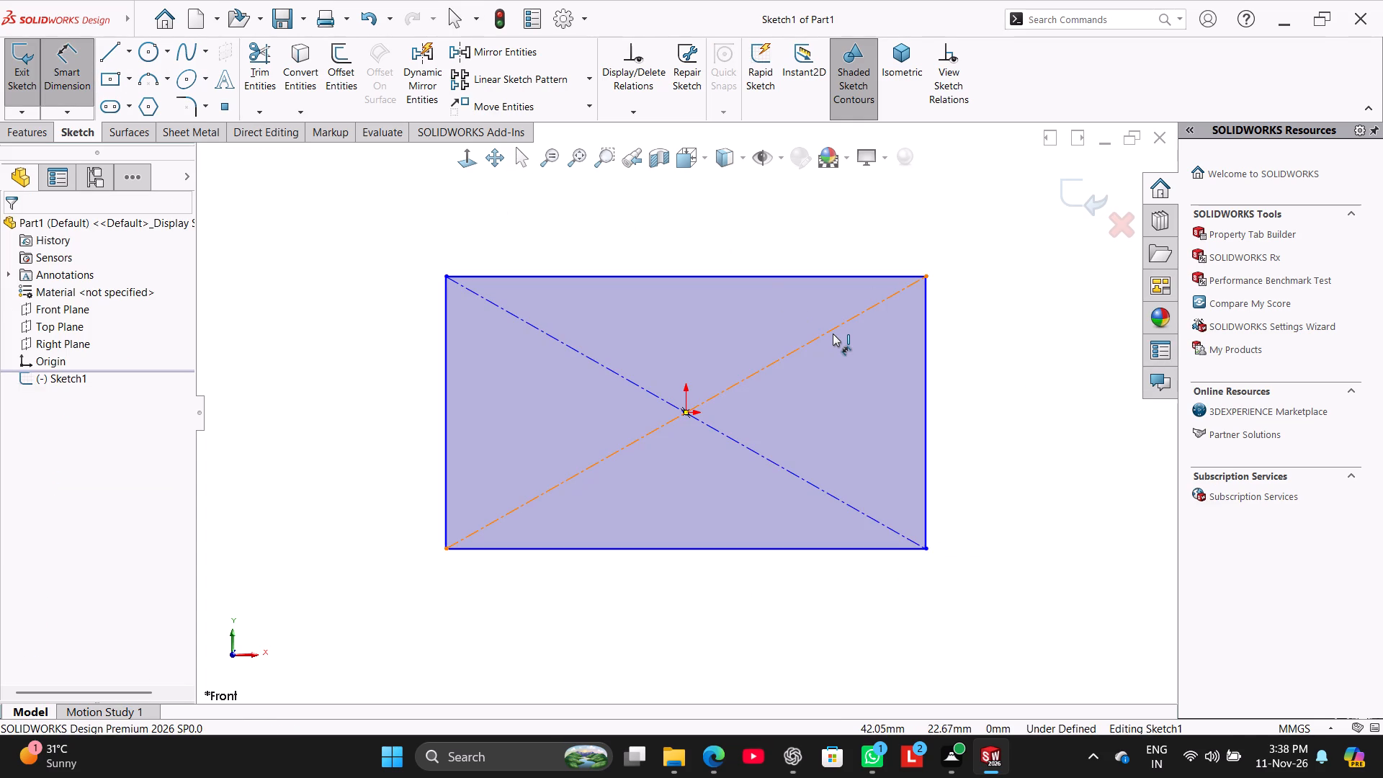
click(640, 550)
click(651, 586)
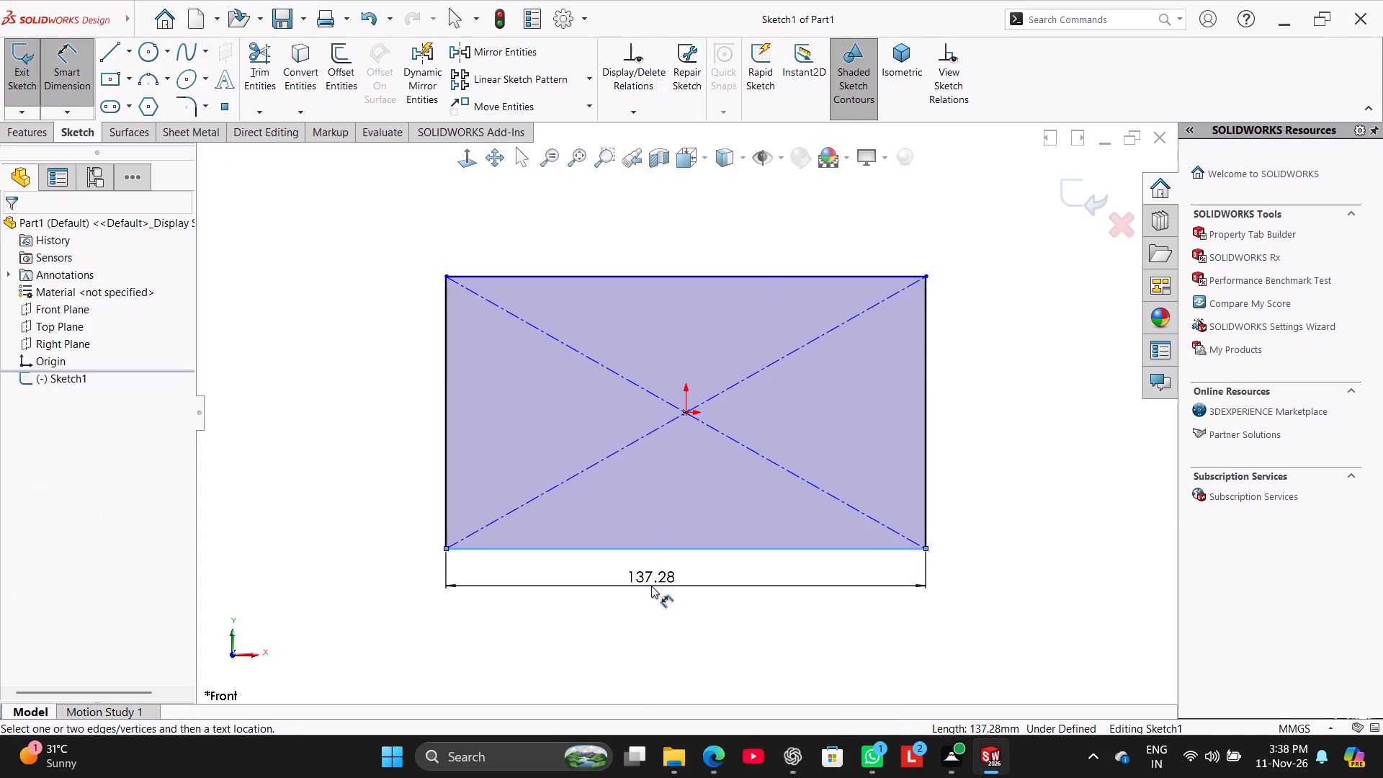
text(144)
key(Return)
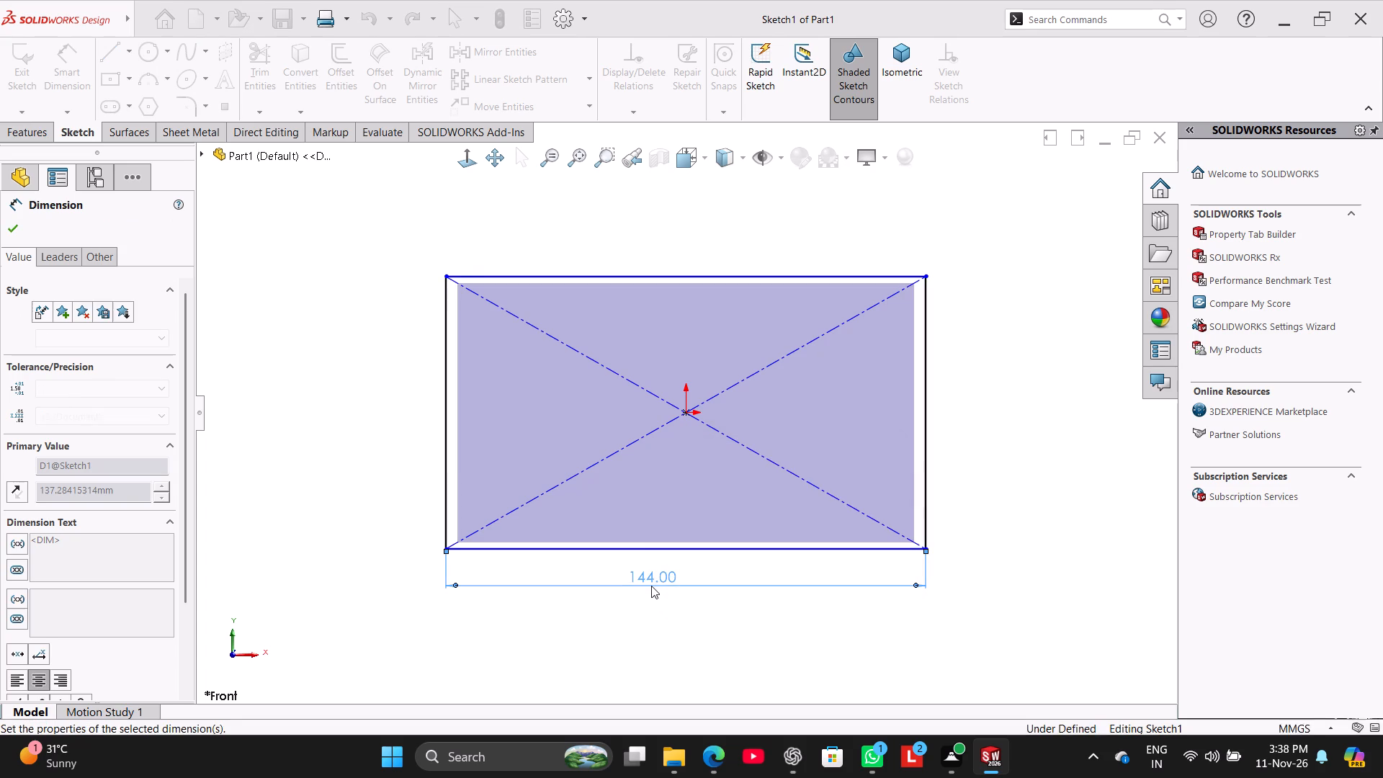
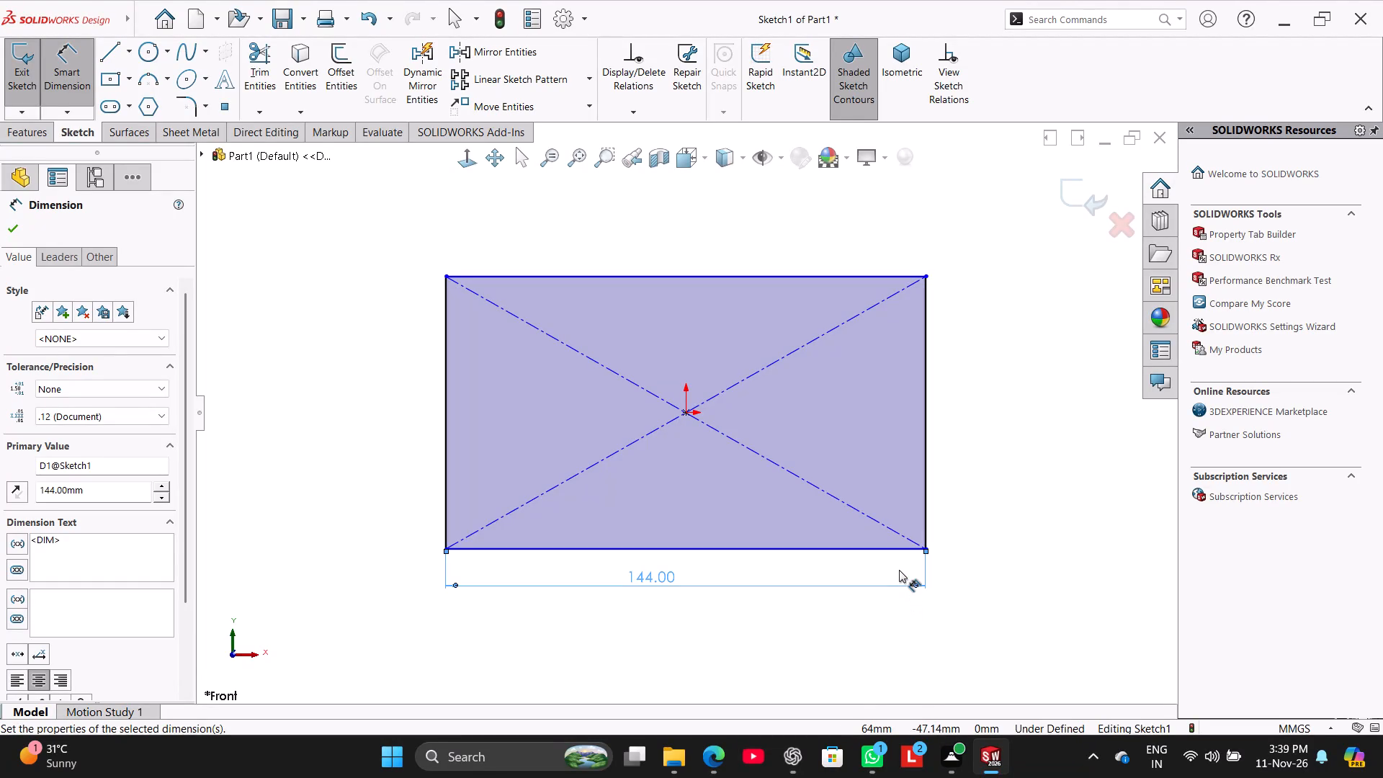
Dimension the rectangle's right vertical edge and set its height to 82 mm.
click(923, 404)
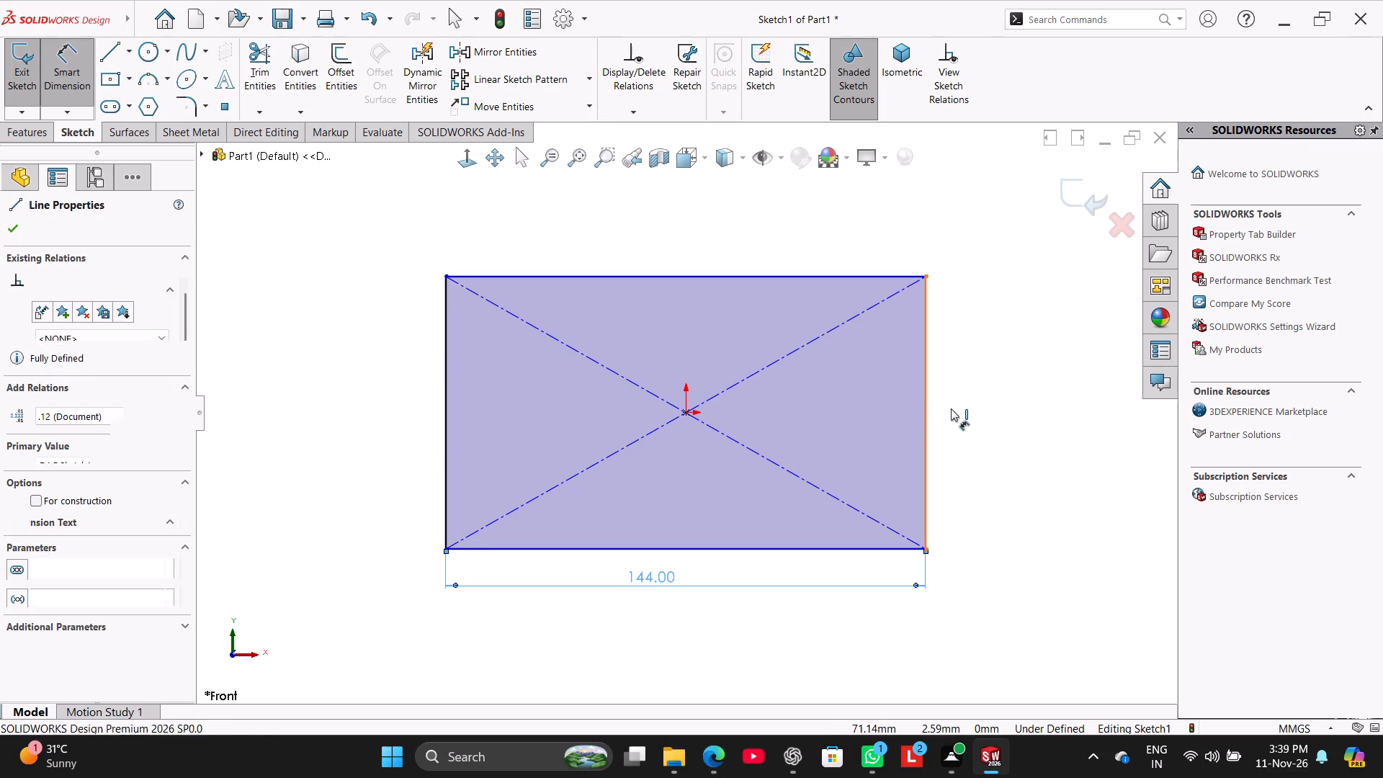
click(976, 410)
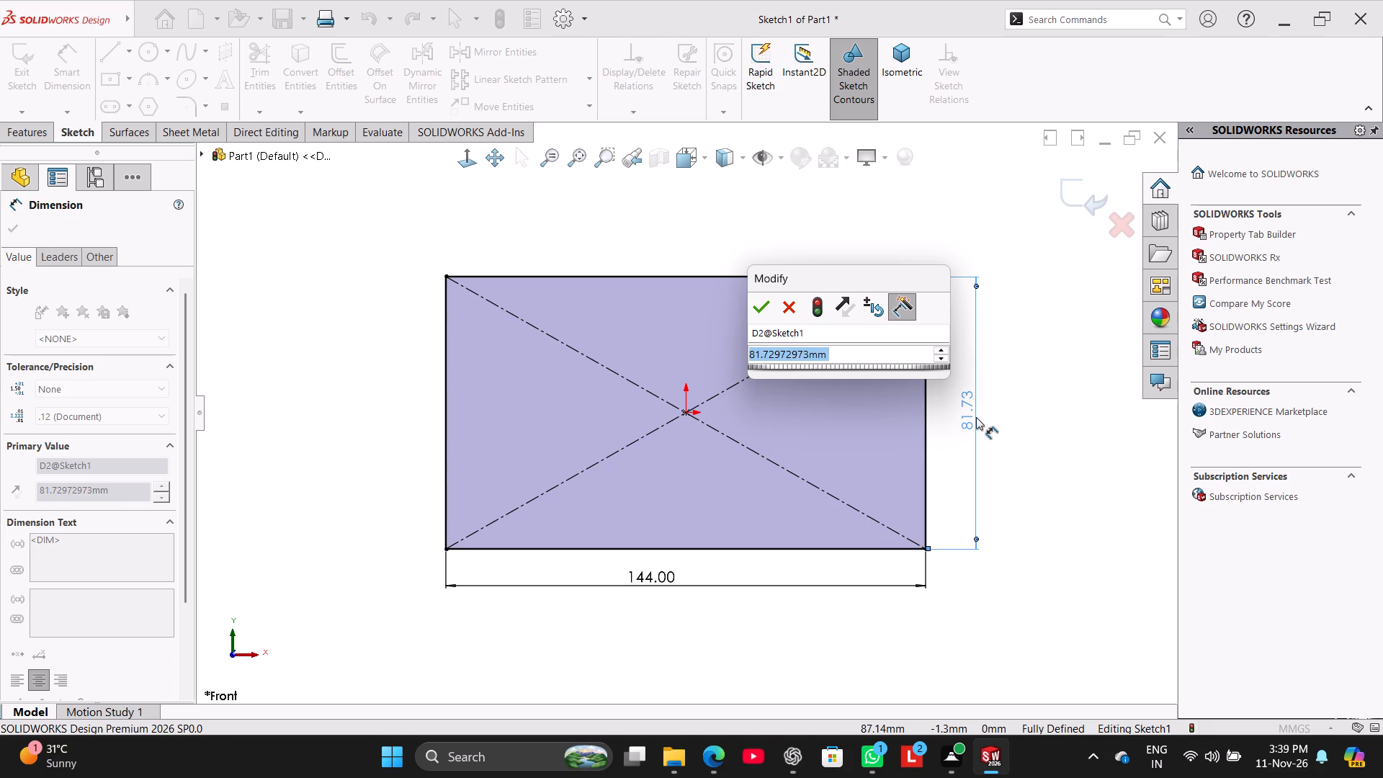
text(82)
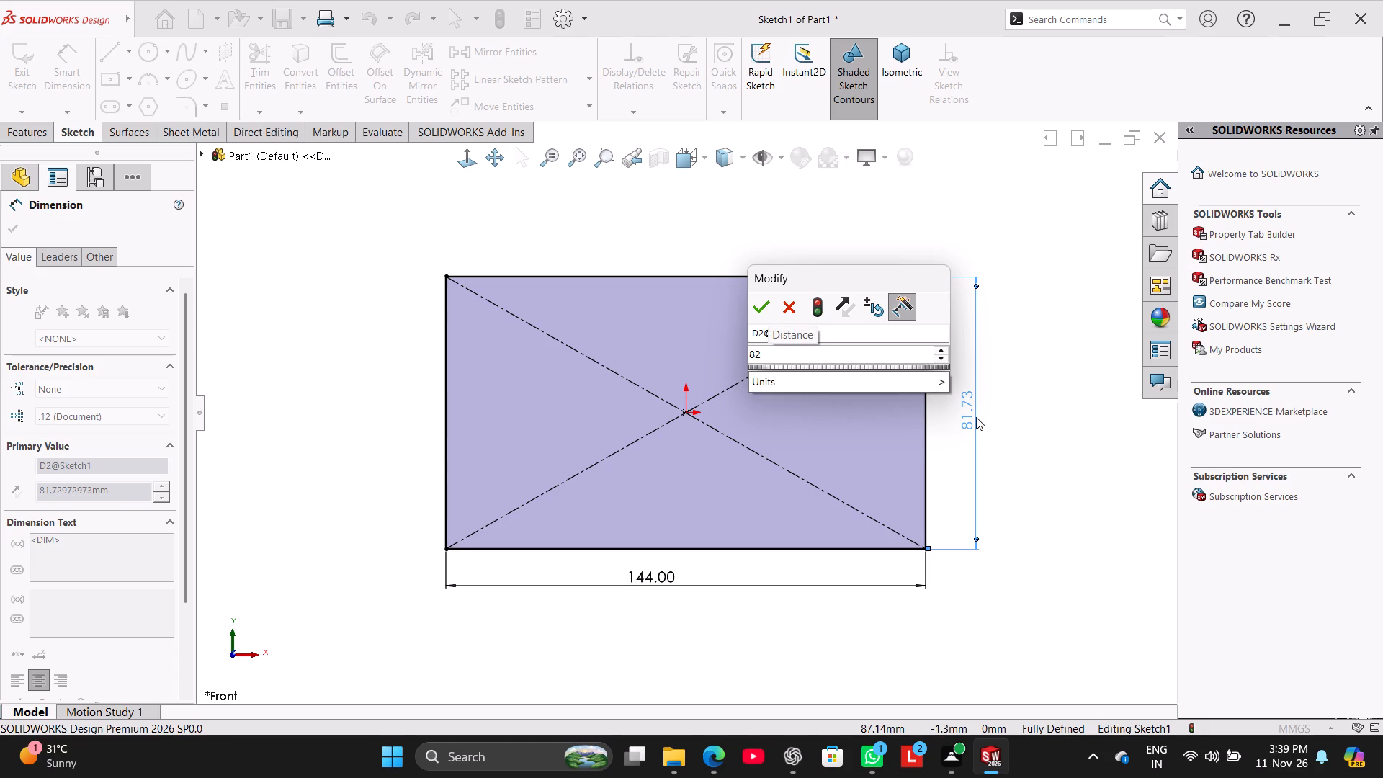
key(Return)
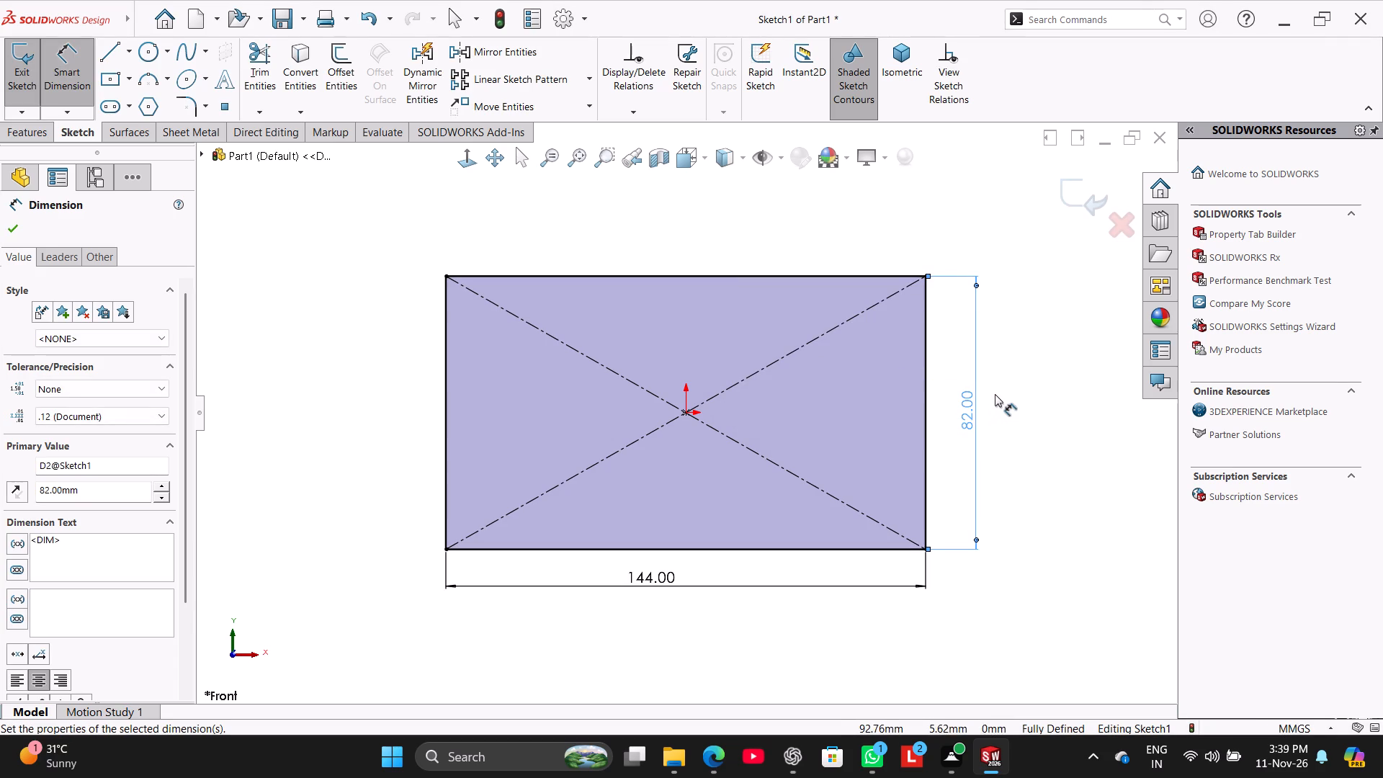
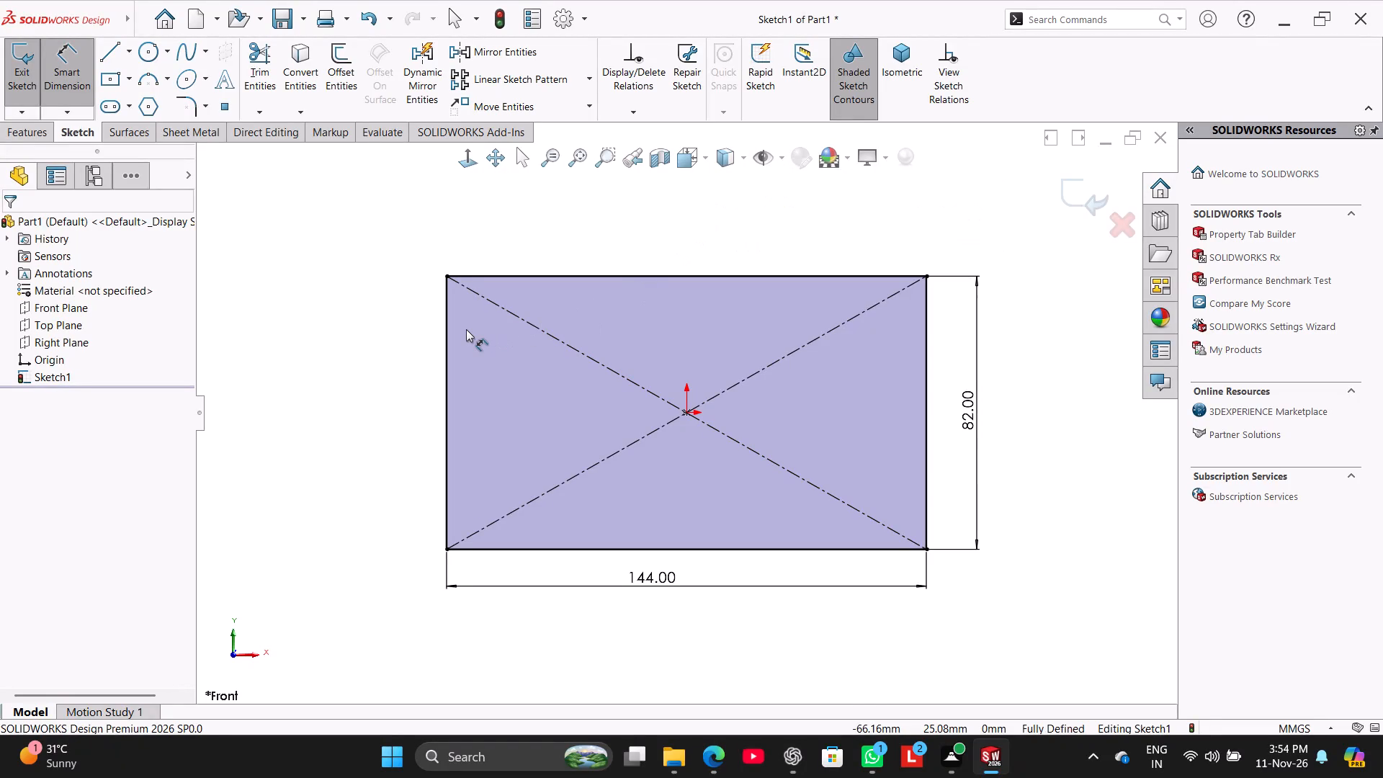
Change the rectangle's vertical dimension to 88 mm.
right_click(351, 245)
click(375, 287)
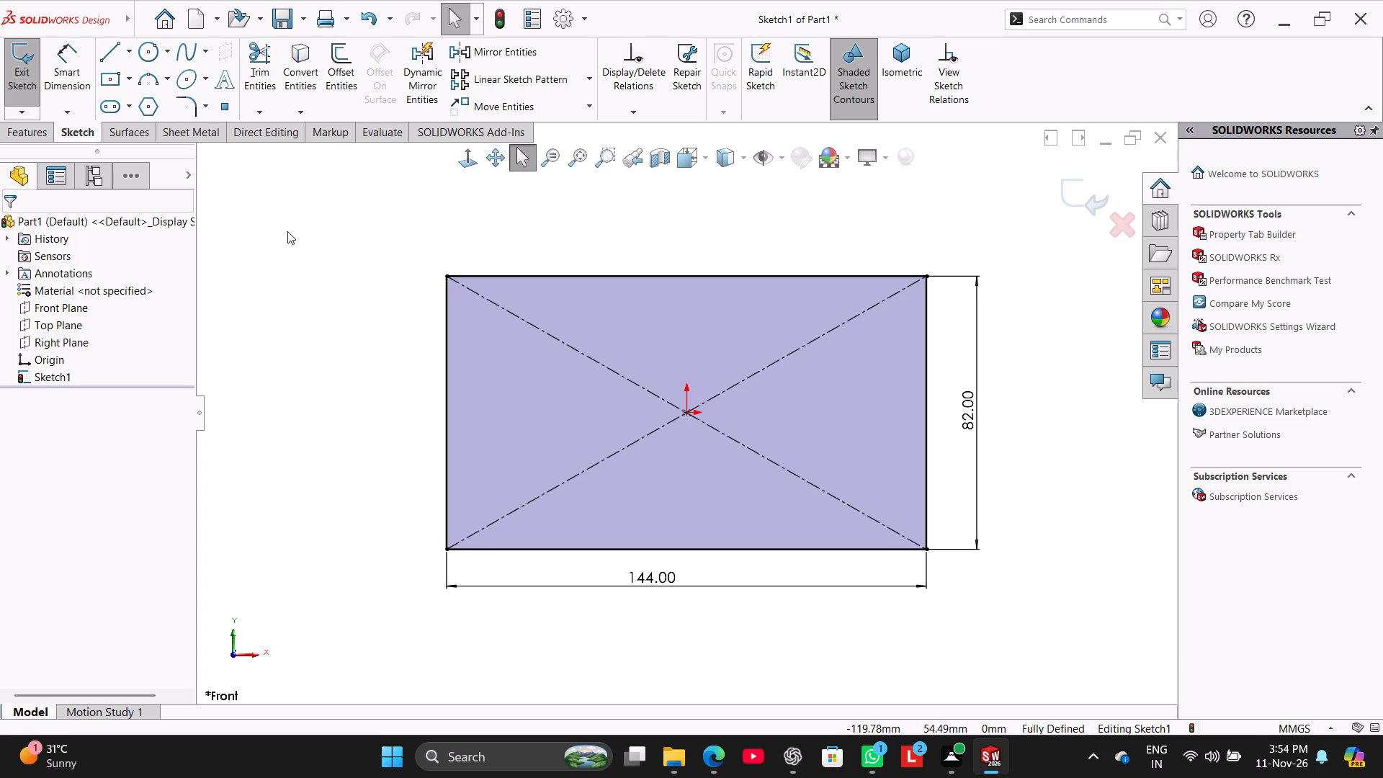
double_click(959, 406)
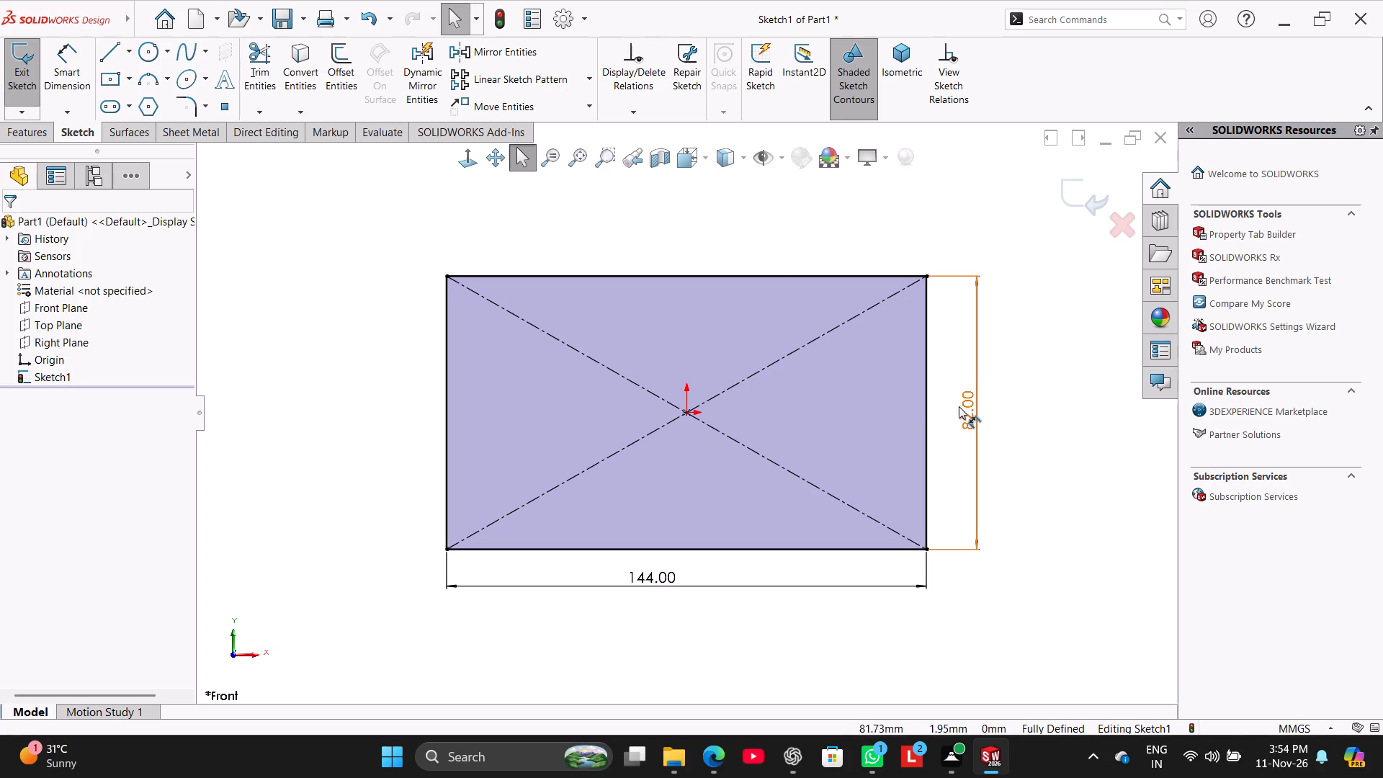
text(88)
key(Return)
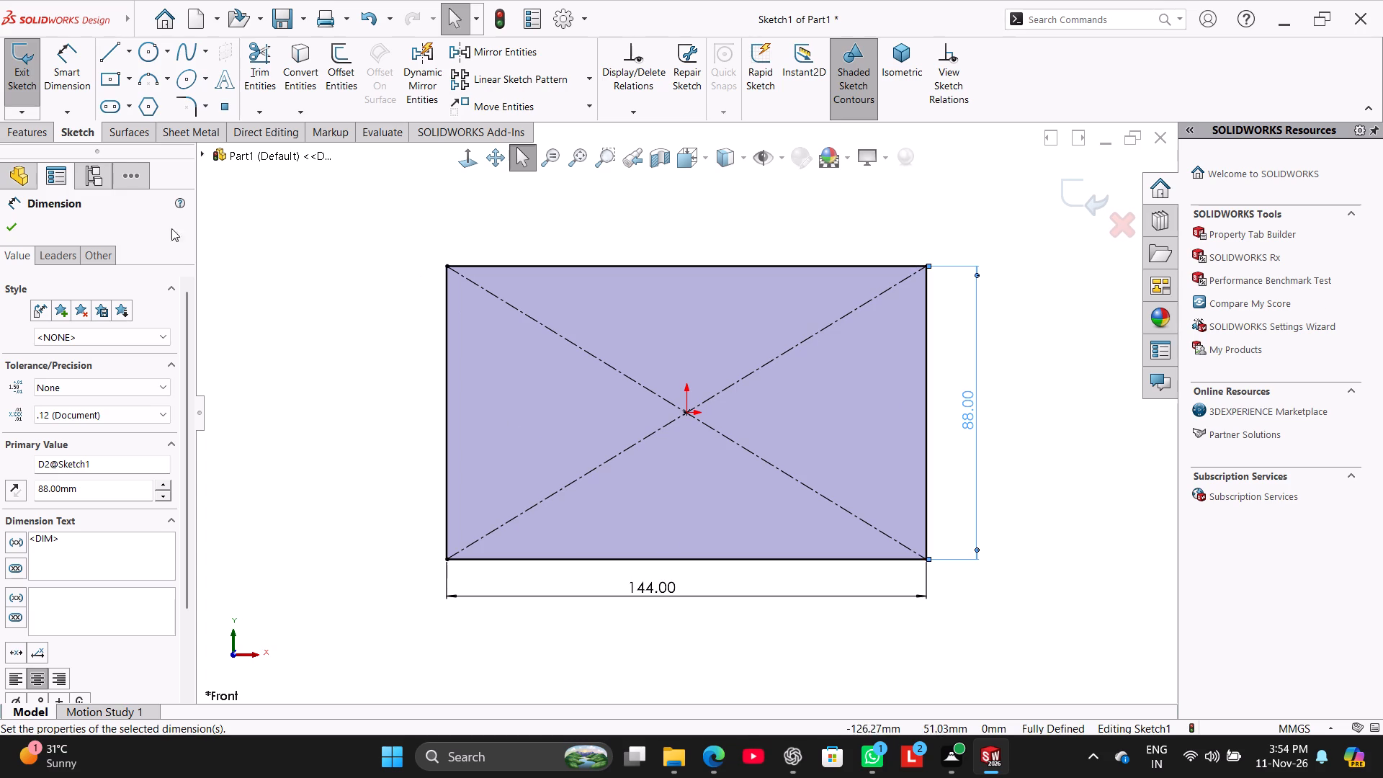
Extrude the rectangle as a blind boss 26 mm deep from the sketch plane.
click(38, 141)
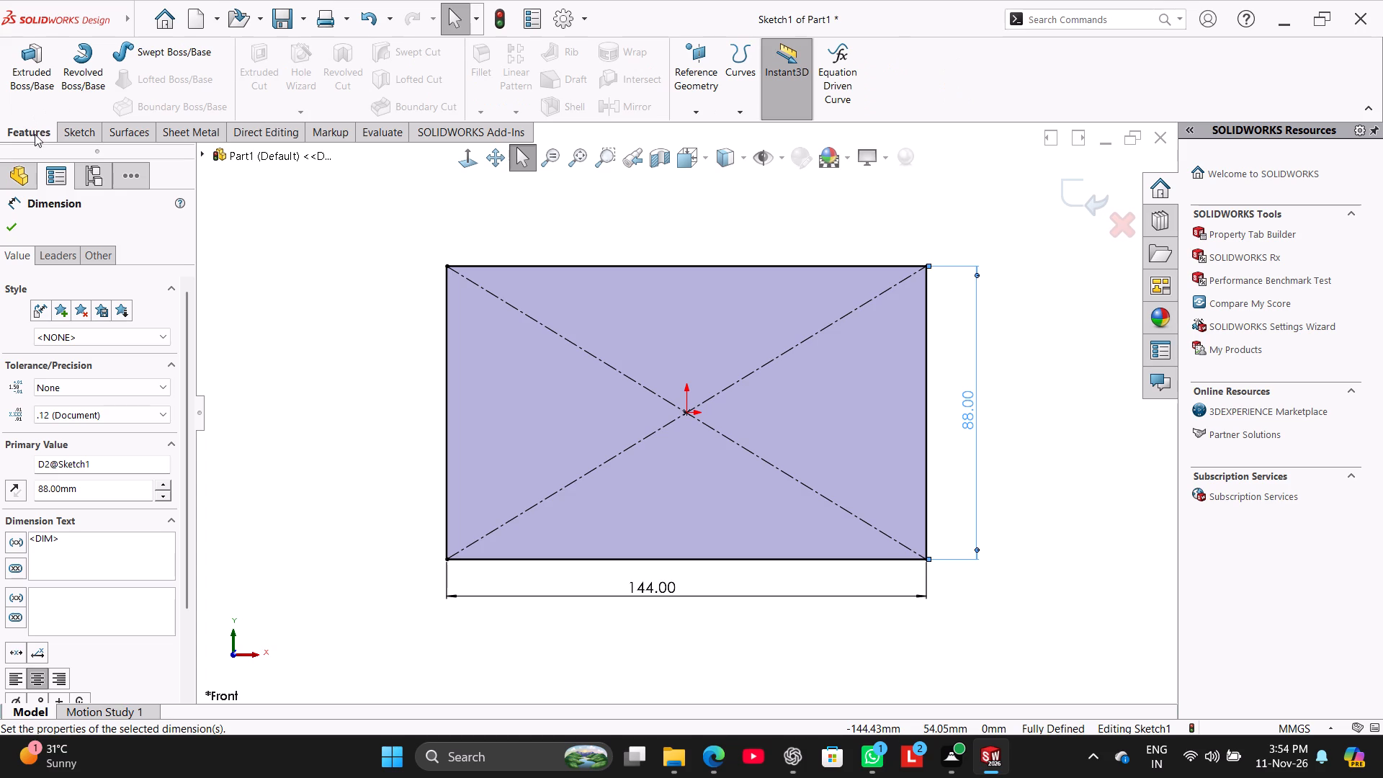
click(27, 79)
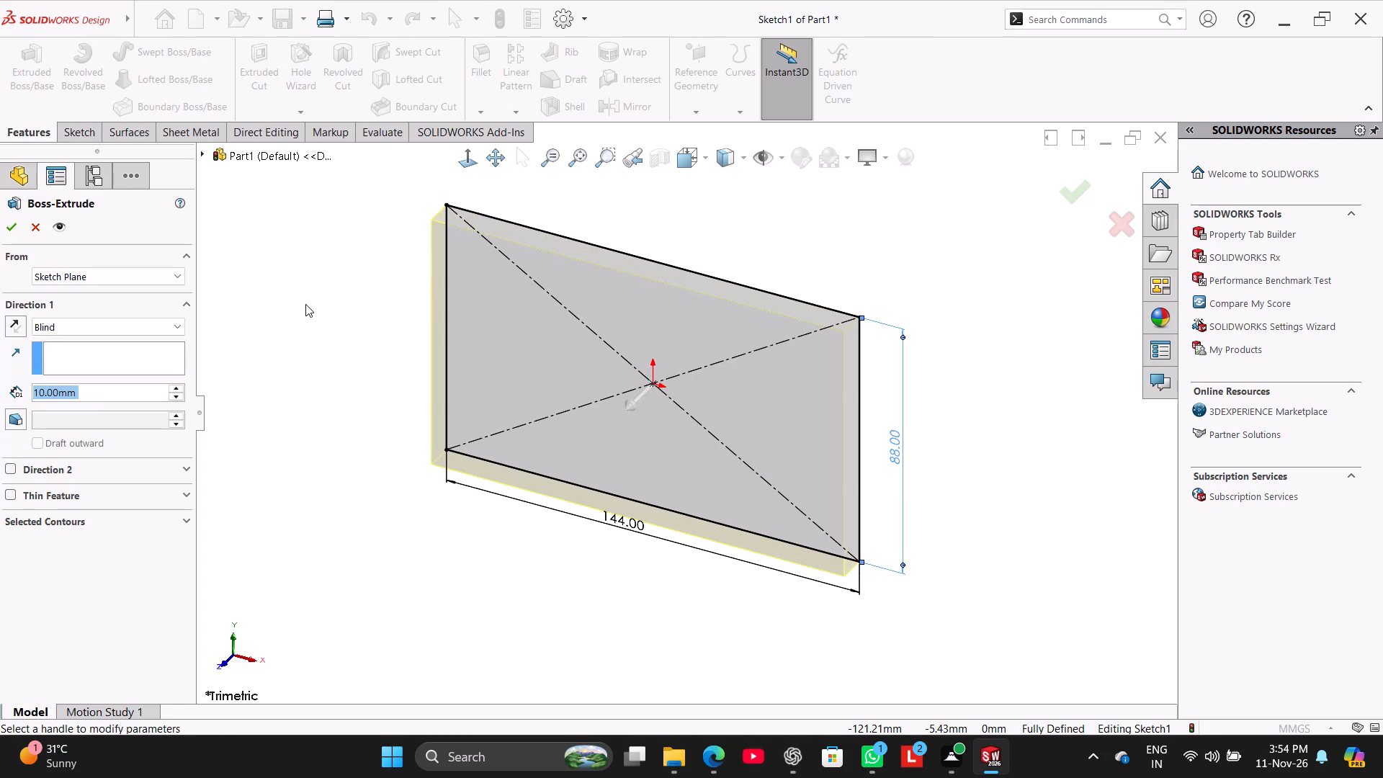
key(2)
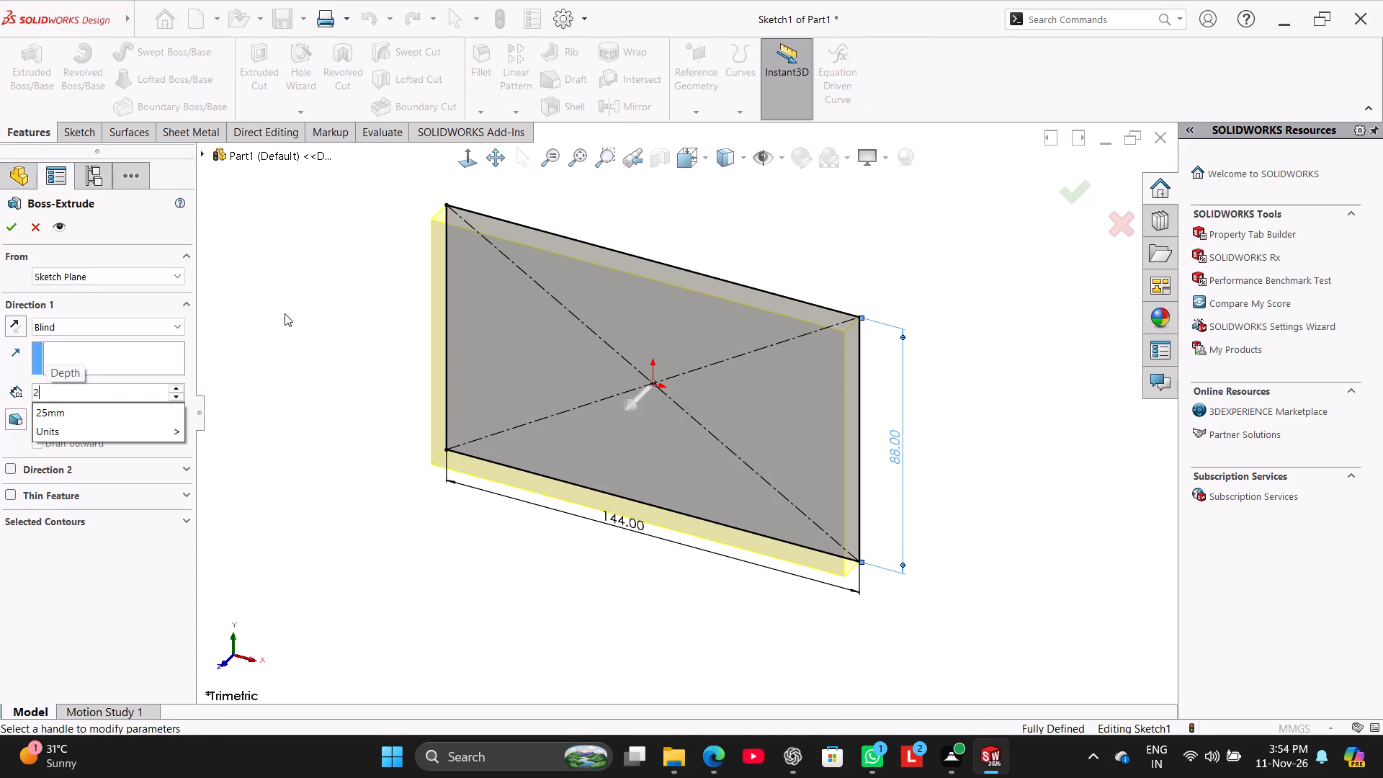
key(6)
key(Return)
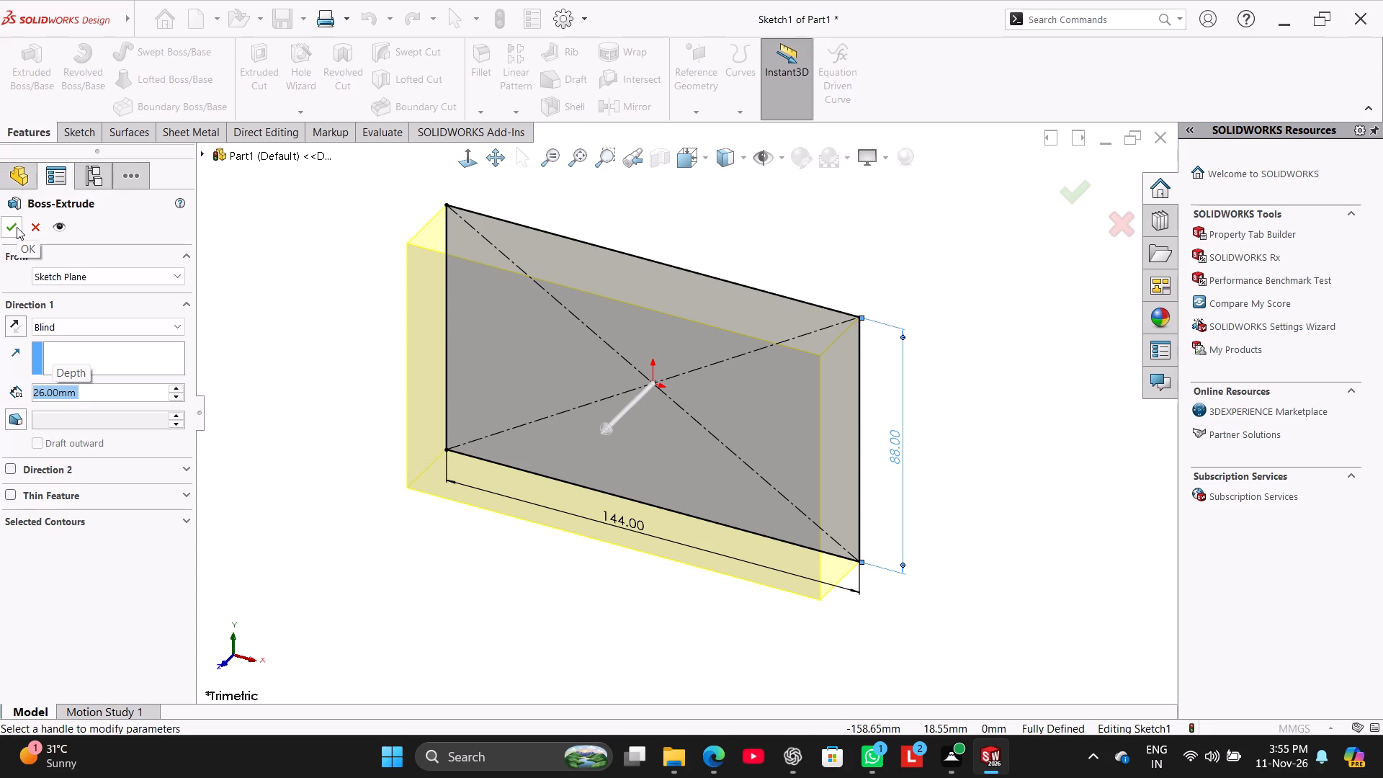
click(17, 227)
click(300, 294)
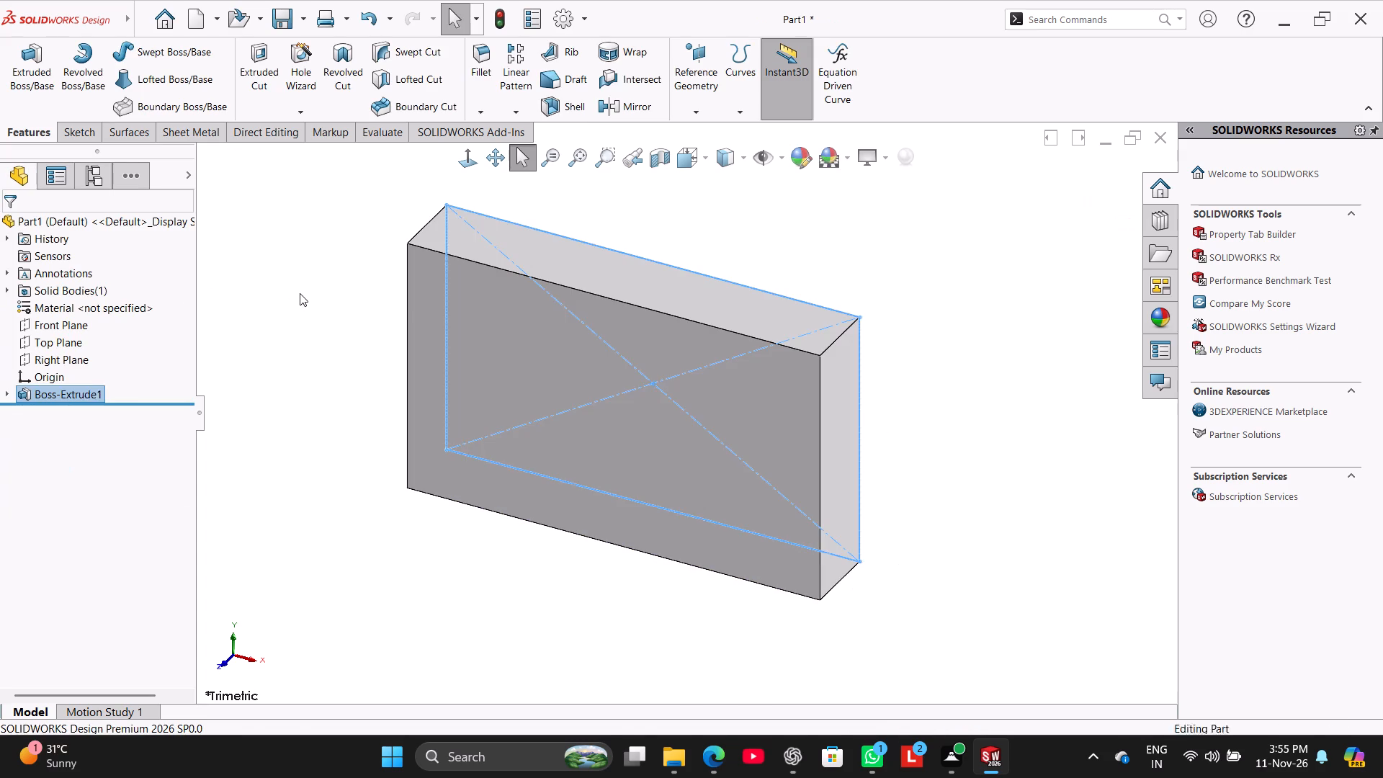
Browse the material library for the part, examining steels such as 201 Annealed Stainless Steel (SS) and copper alloys such as Aluminum Bronze.
right_drag(286, 404, 529, 290)
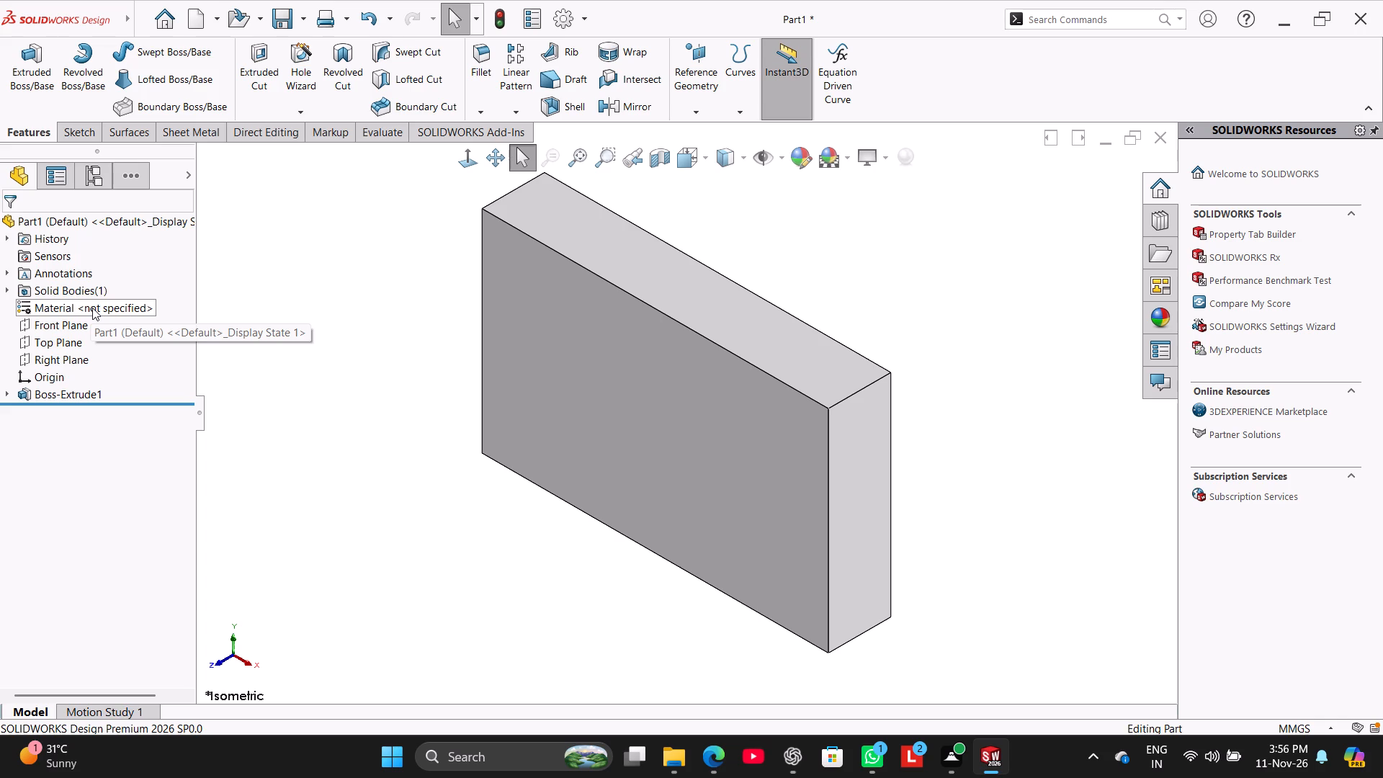
click(92, 308)
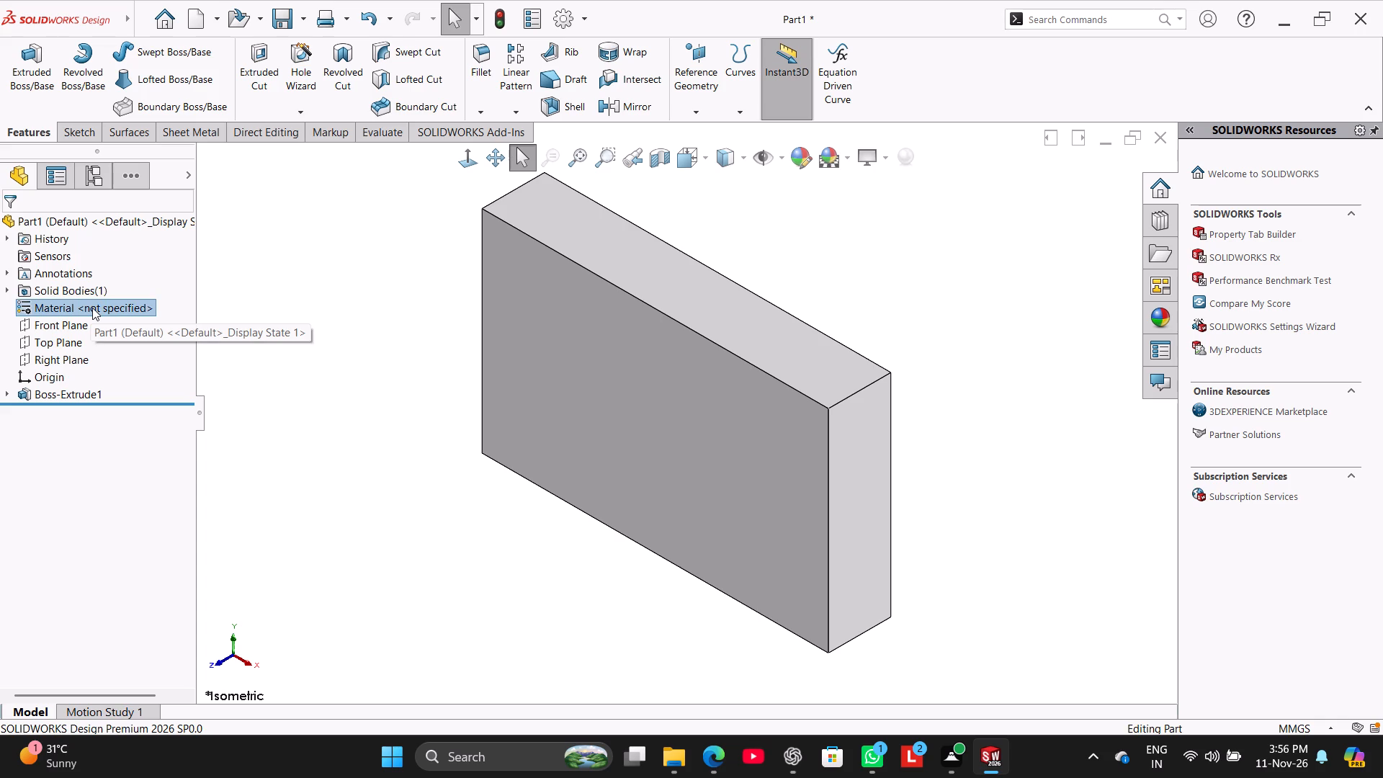
right_click(92, 308)
click(120, 313)
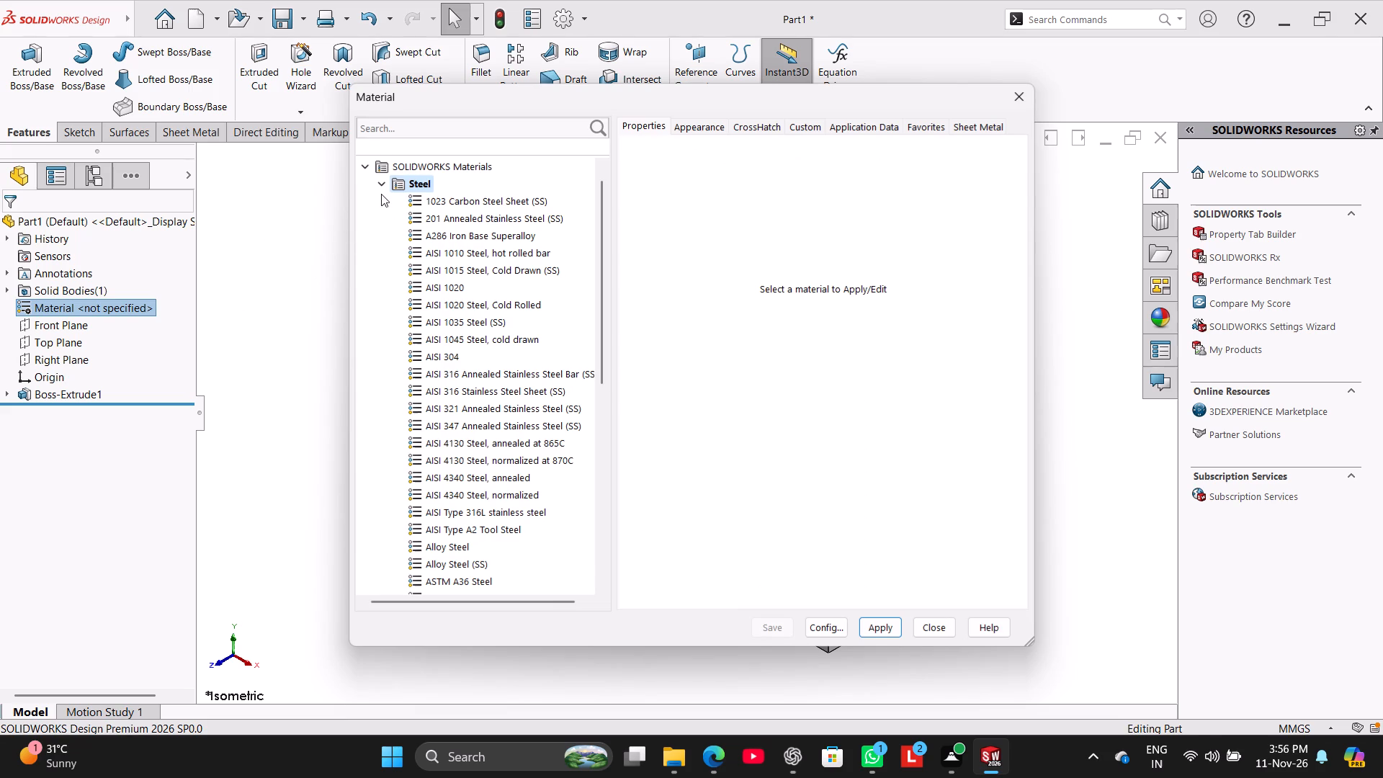
click(423, 202)
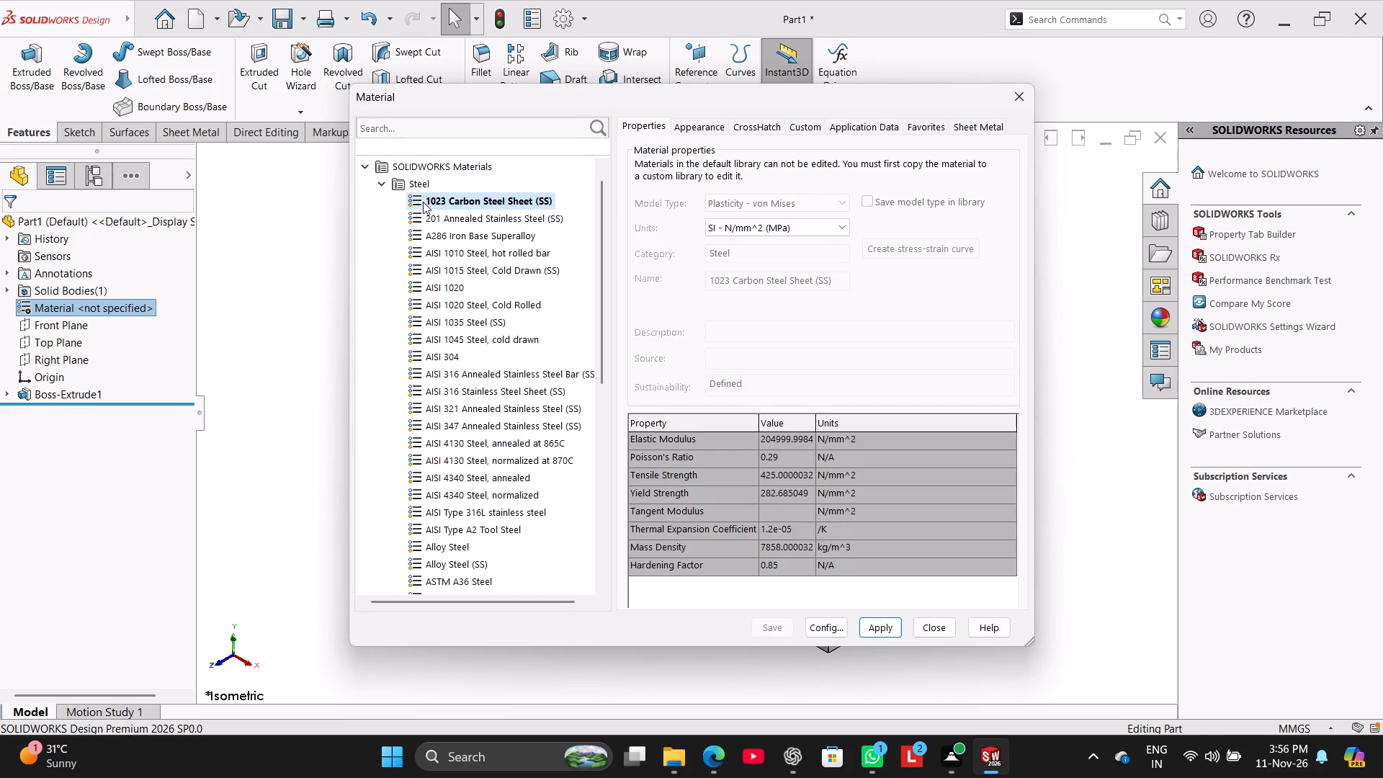
click(435, 211)
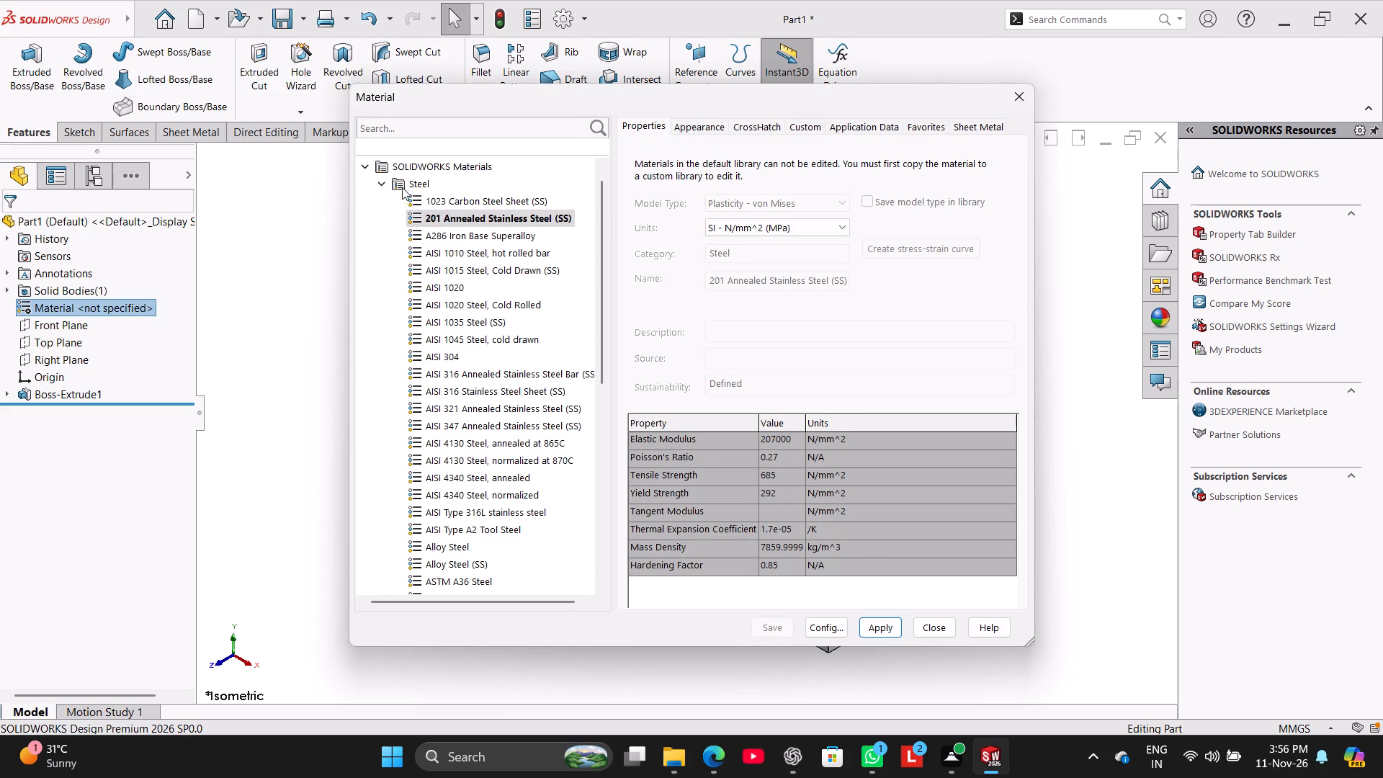
click(385, 180)
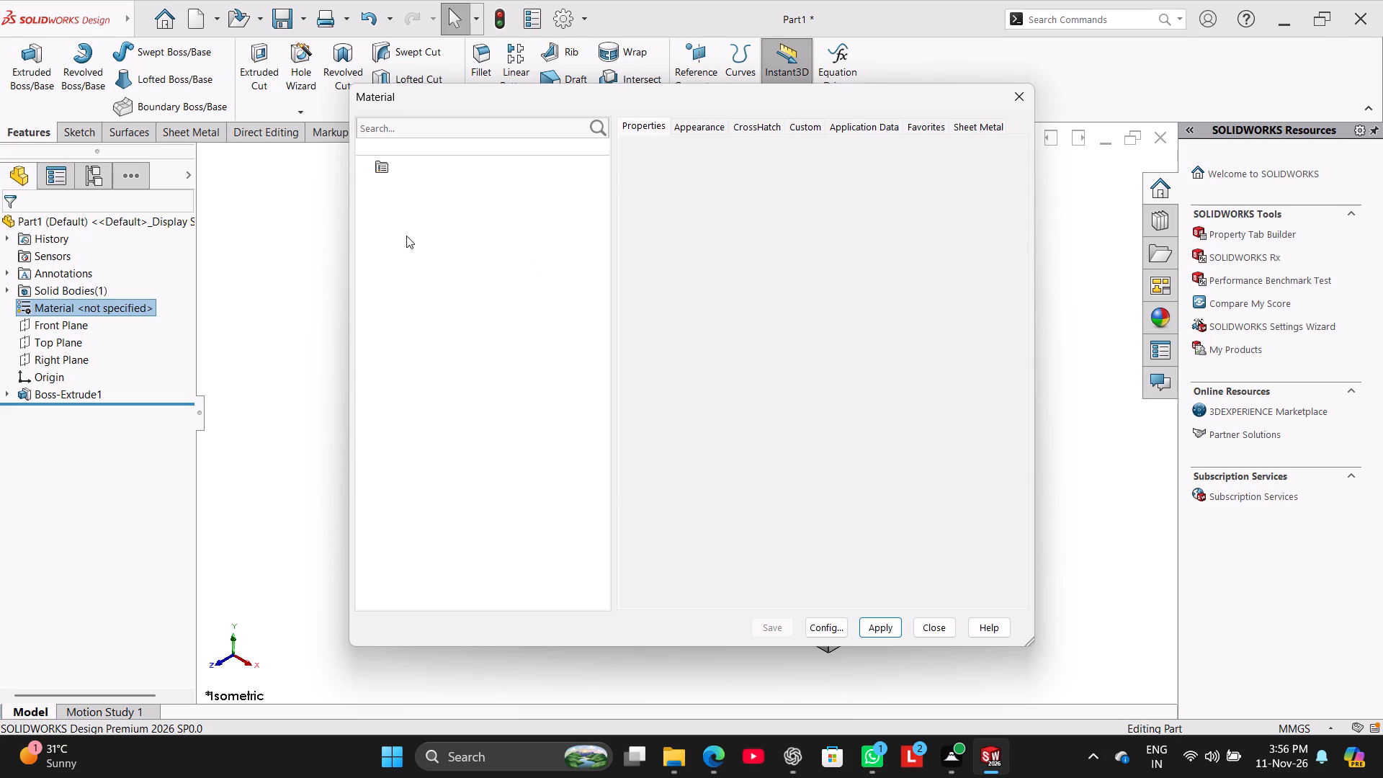
click(418, 254)
click(377, 252)
click(423, 272)
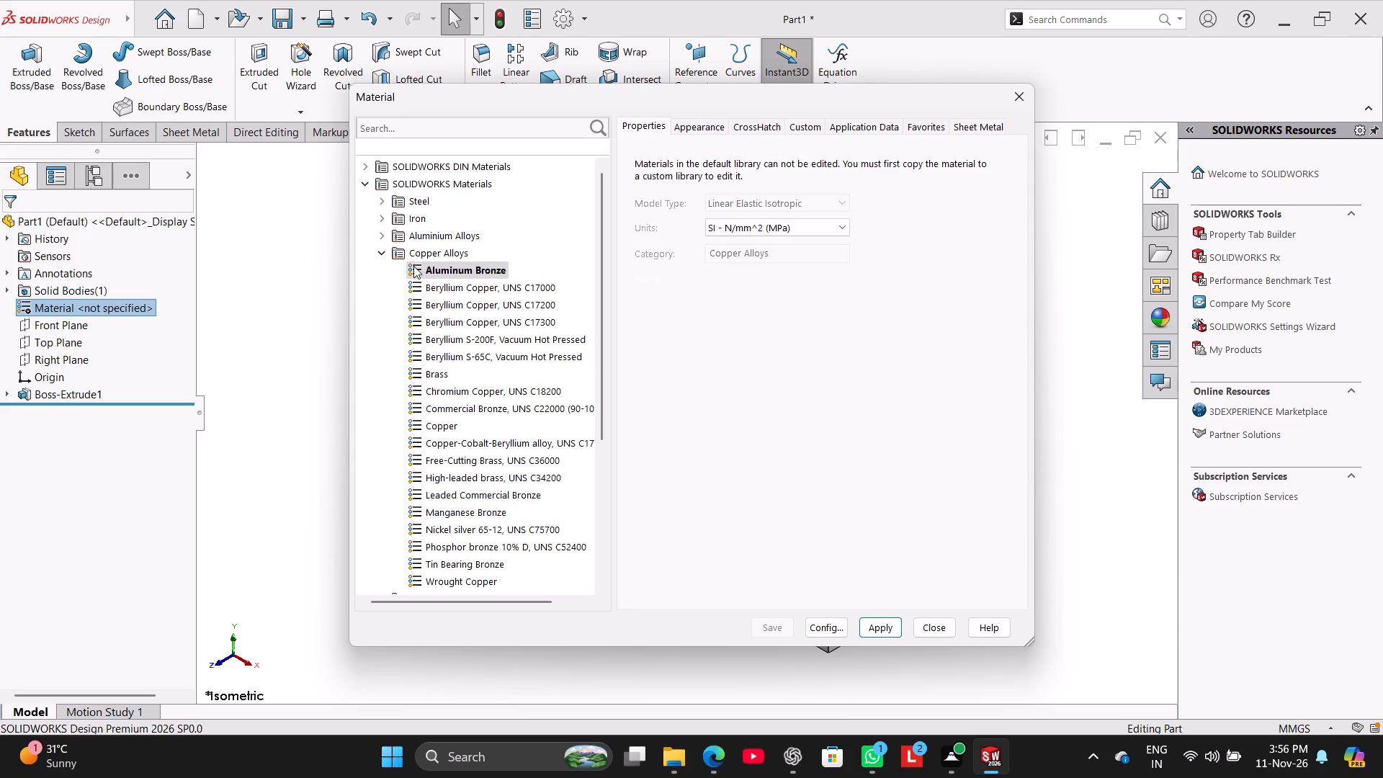
click(383, 249)
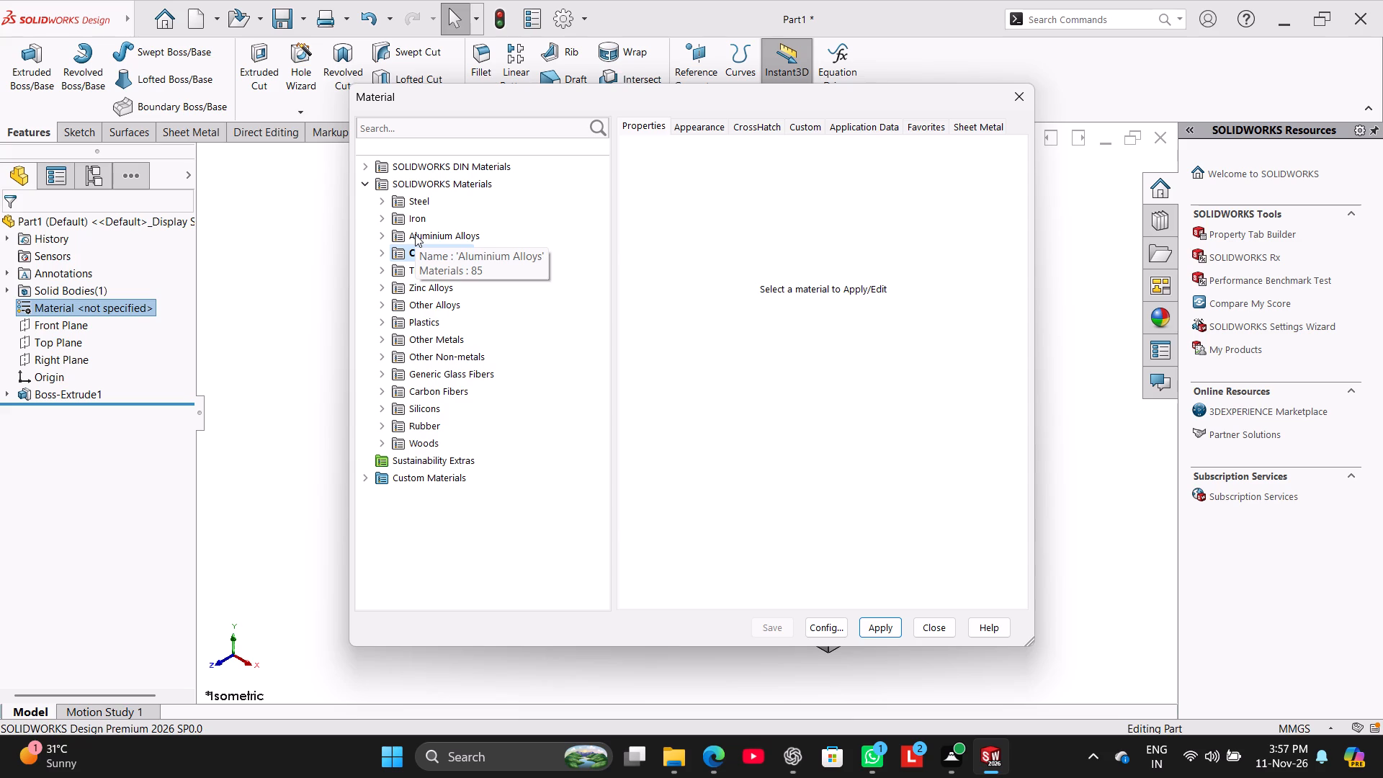
click(691, 134)
click(640, 115)
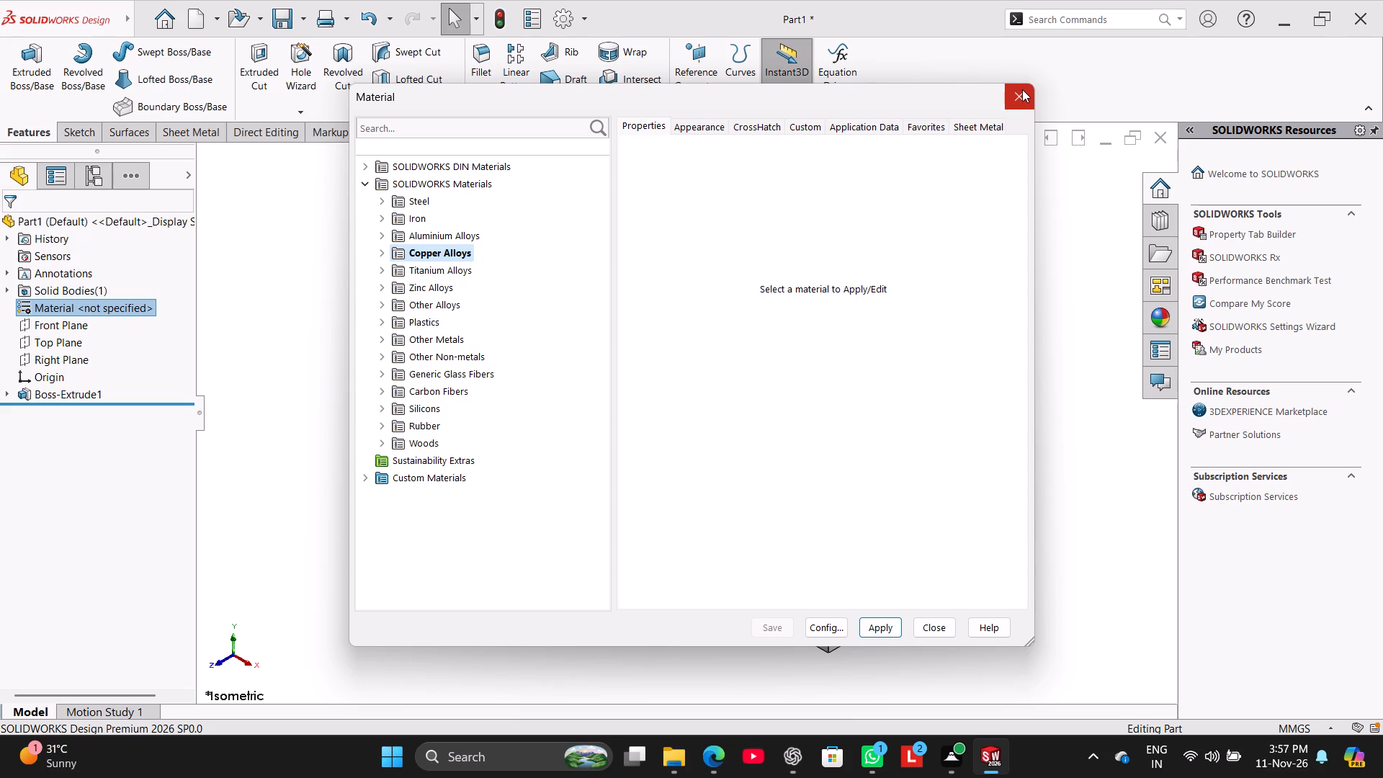
click(1022, 89)
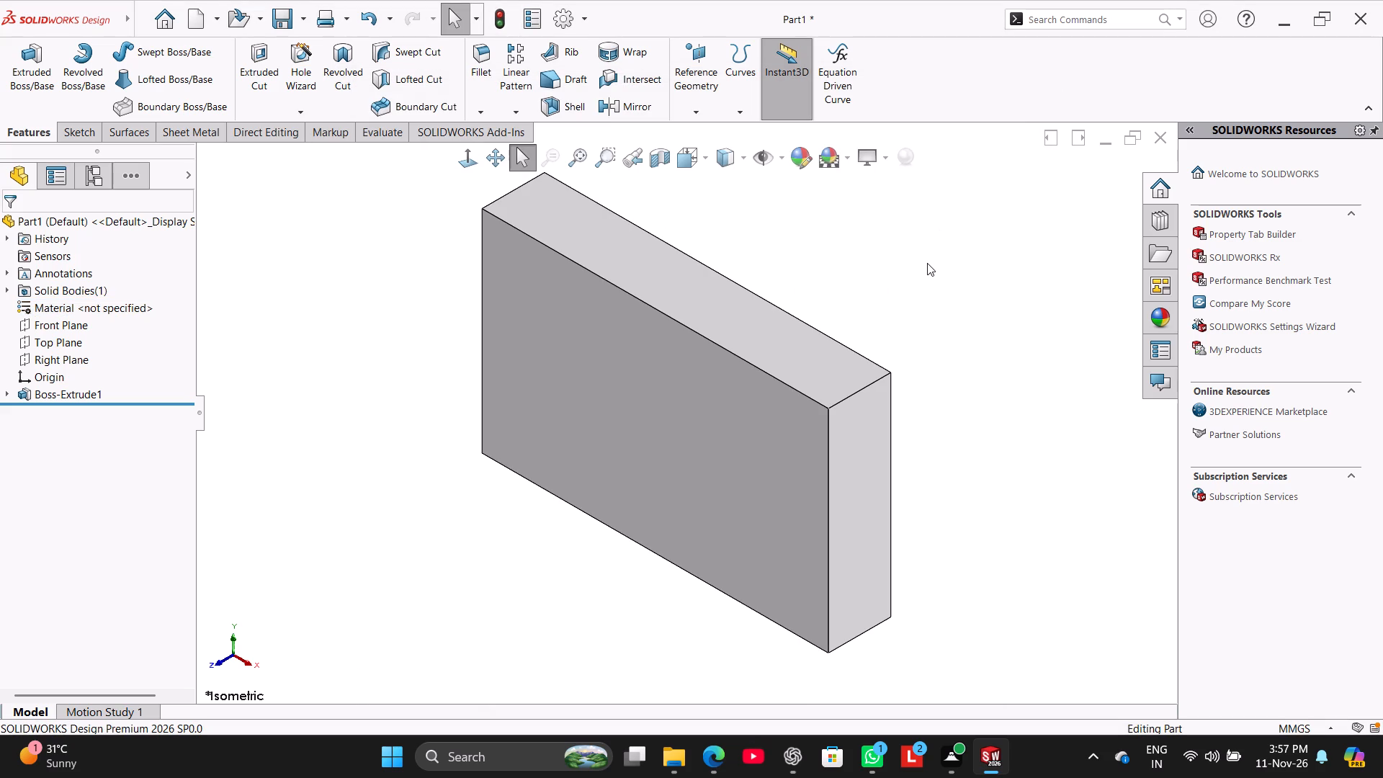
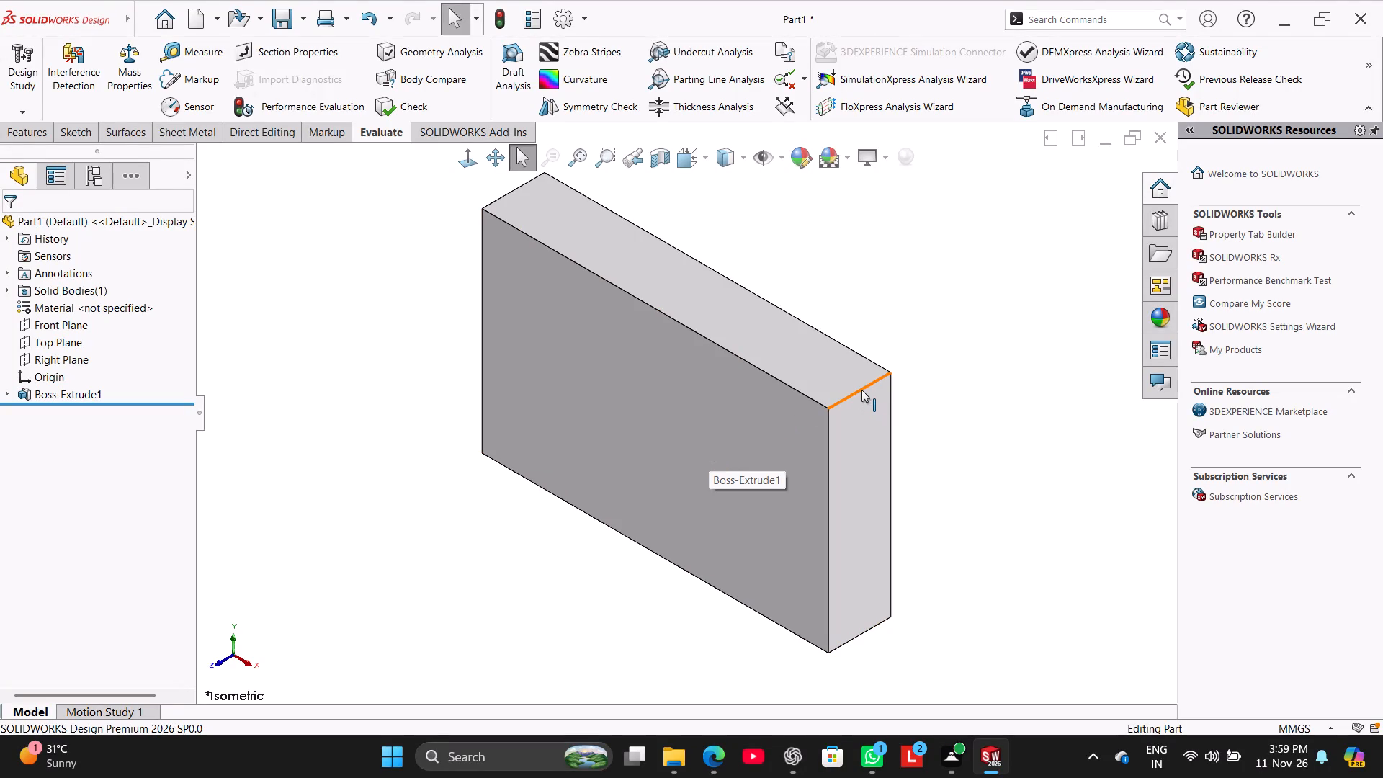
Fillet the four short corner edges running through the block's thickness with a 12 mm radius.
click(40, 132)
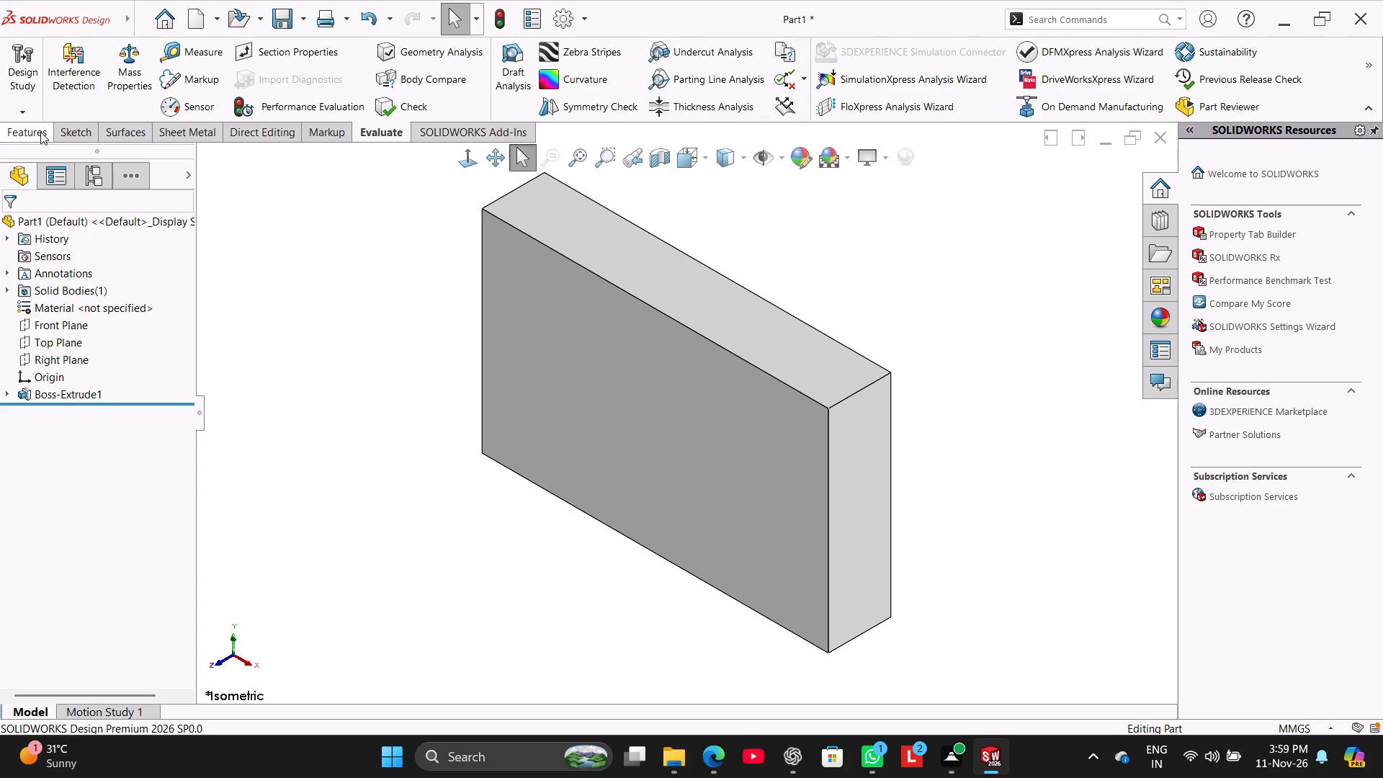
click(479, 83)
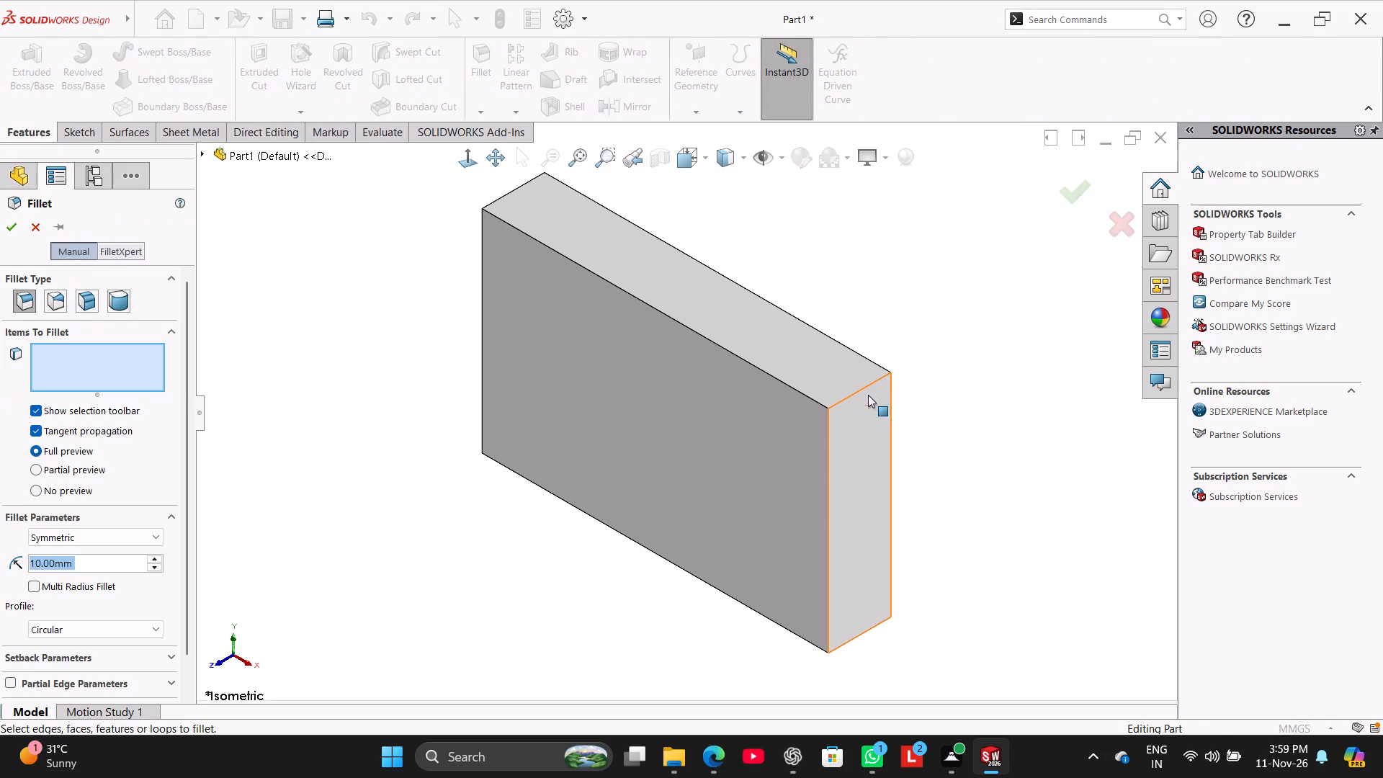
click(866, 385)
click(895, 349)
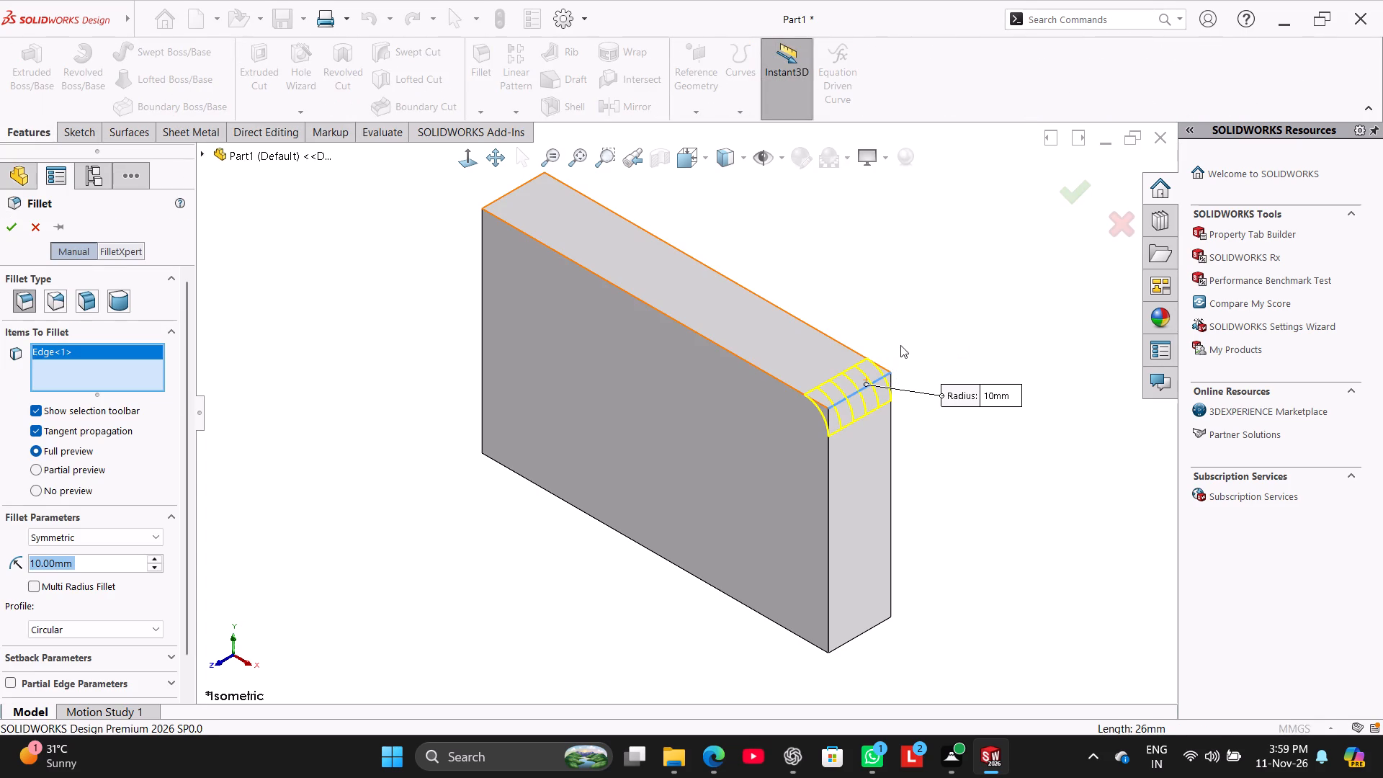
right_click(111, 358)
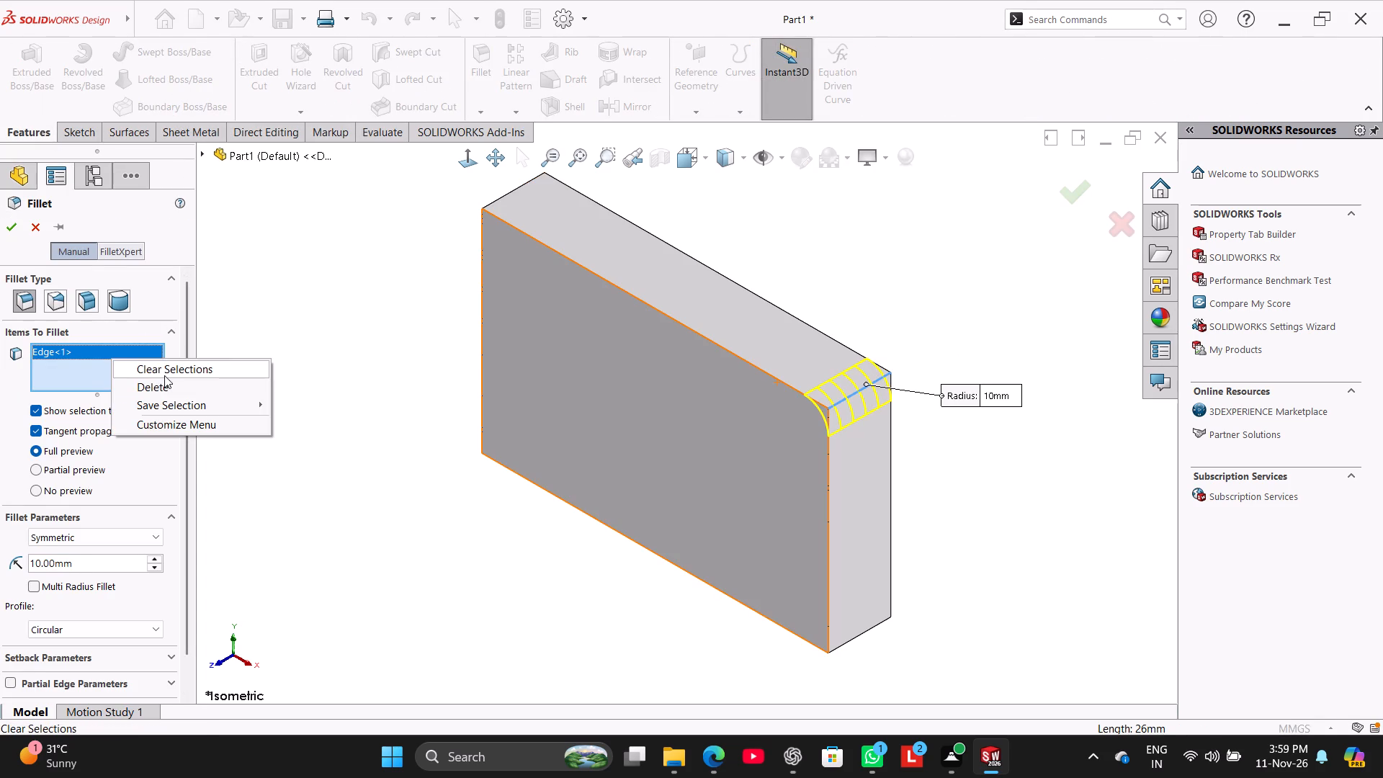
click(161, 365)
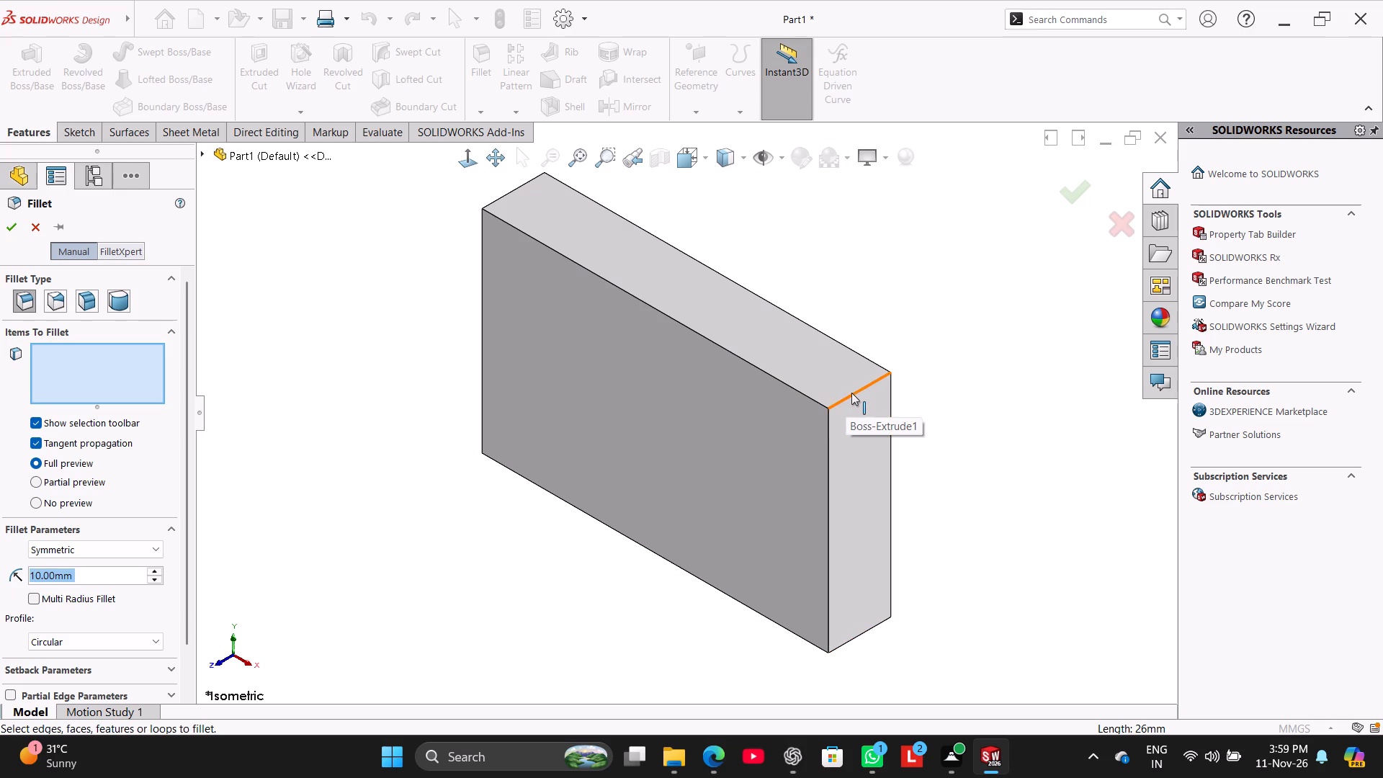
click(851, 393)
click(891, 353)
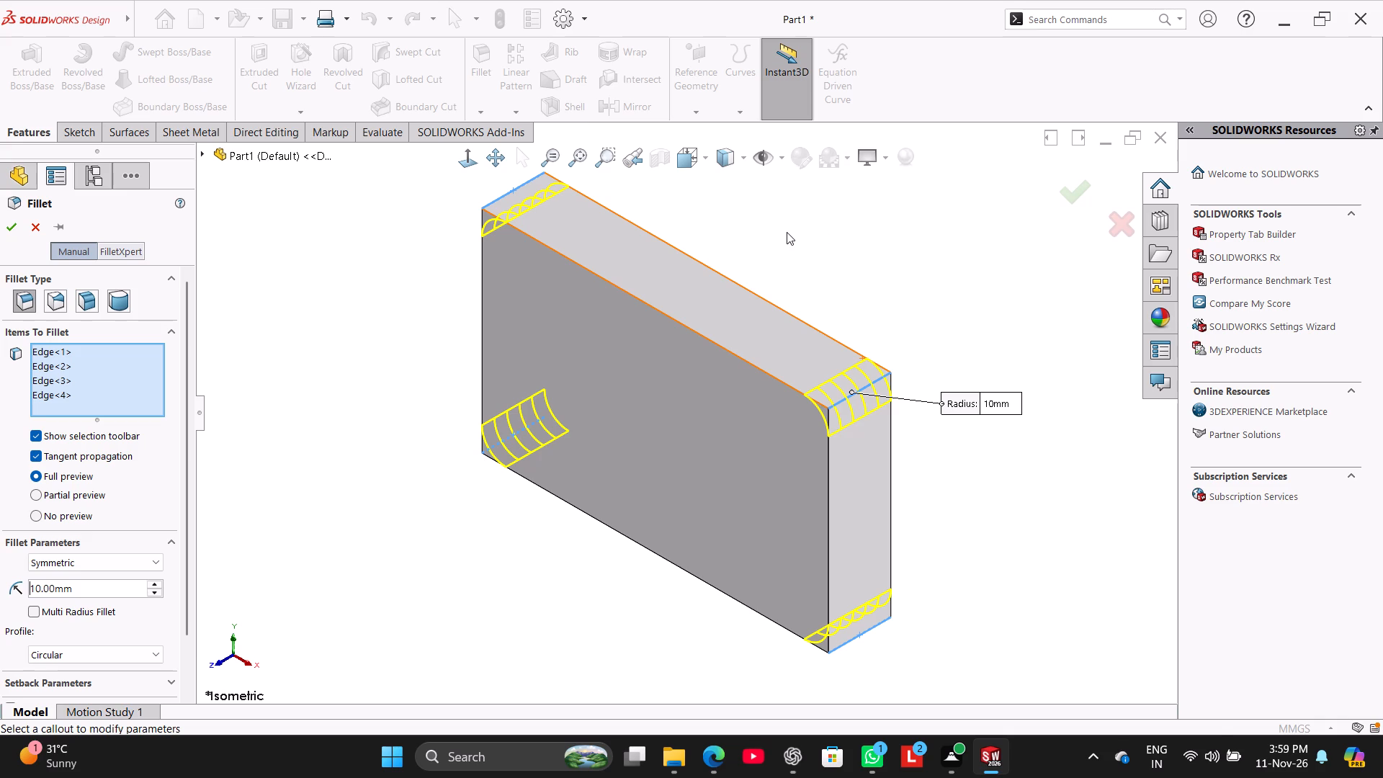
text(12)
key(Return)
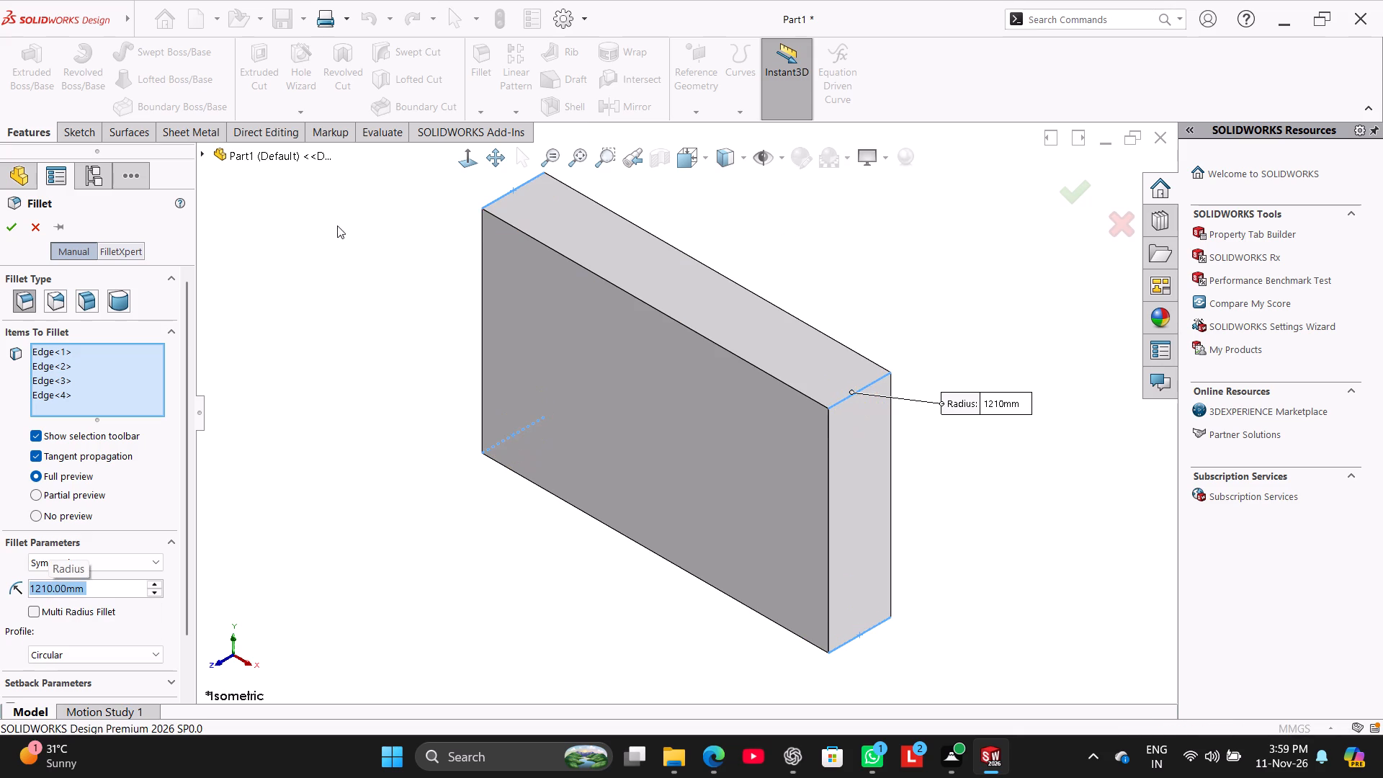
text(12)
key(Return)
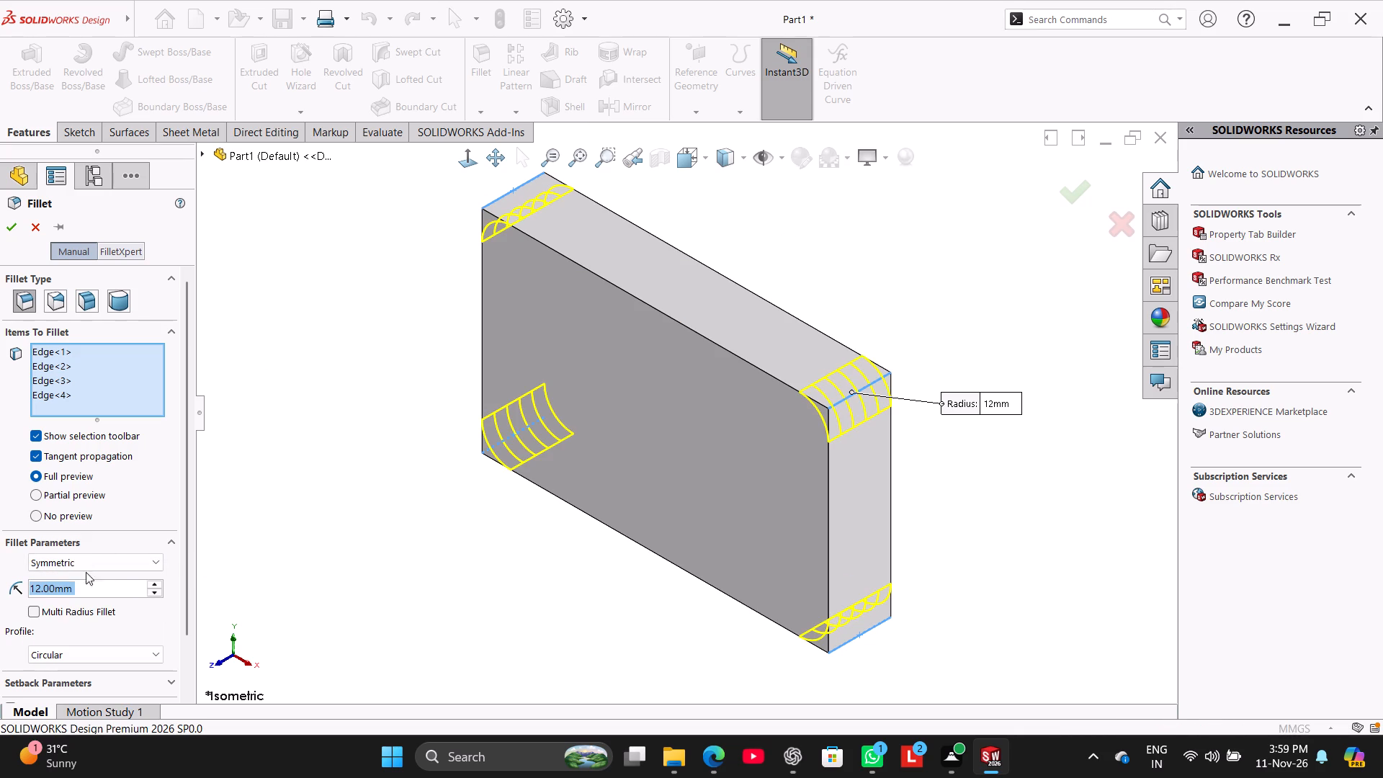
click(15, 226)
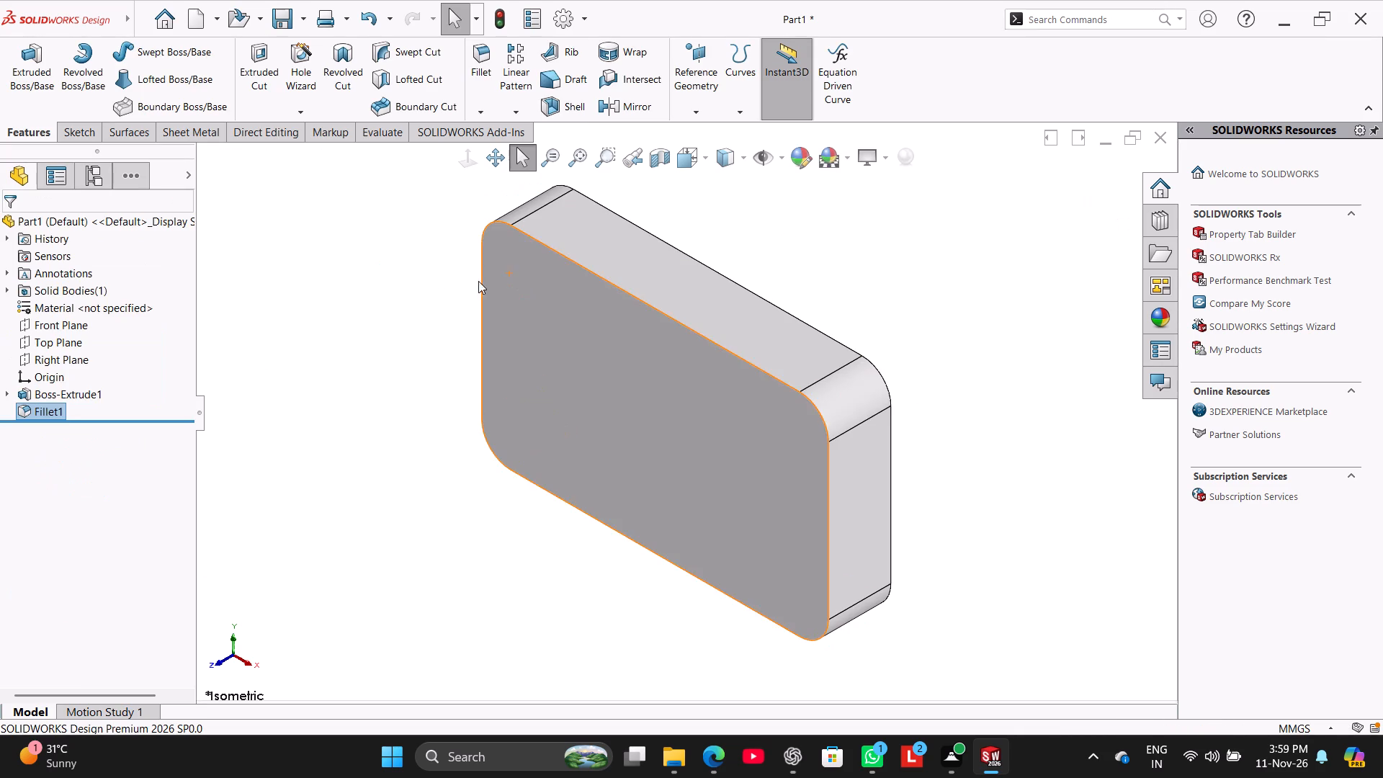
Fillet the full tangent perimeter edge of the plate's back face with a 5 mm radius.
click(396, 296)
middle_drag(393, 327, 290, 393)
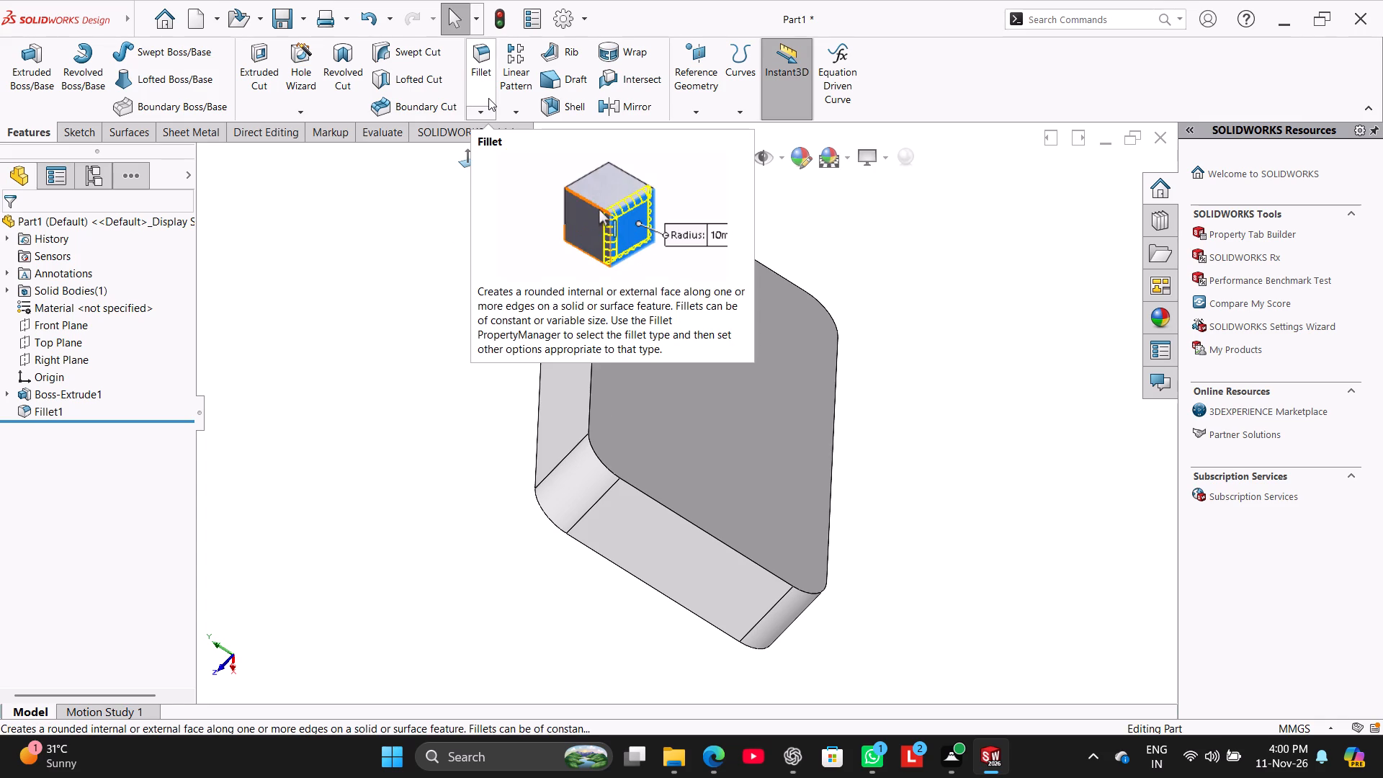
click(488, 98)
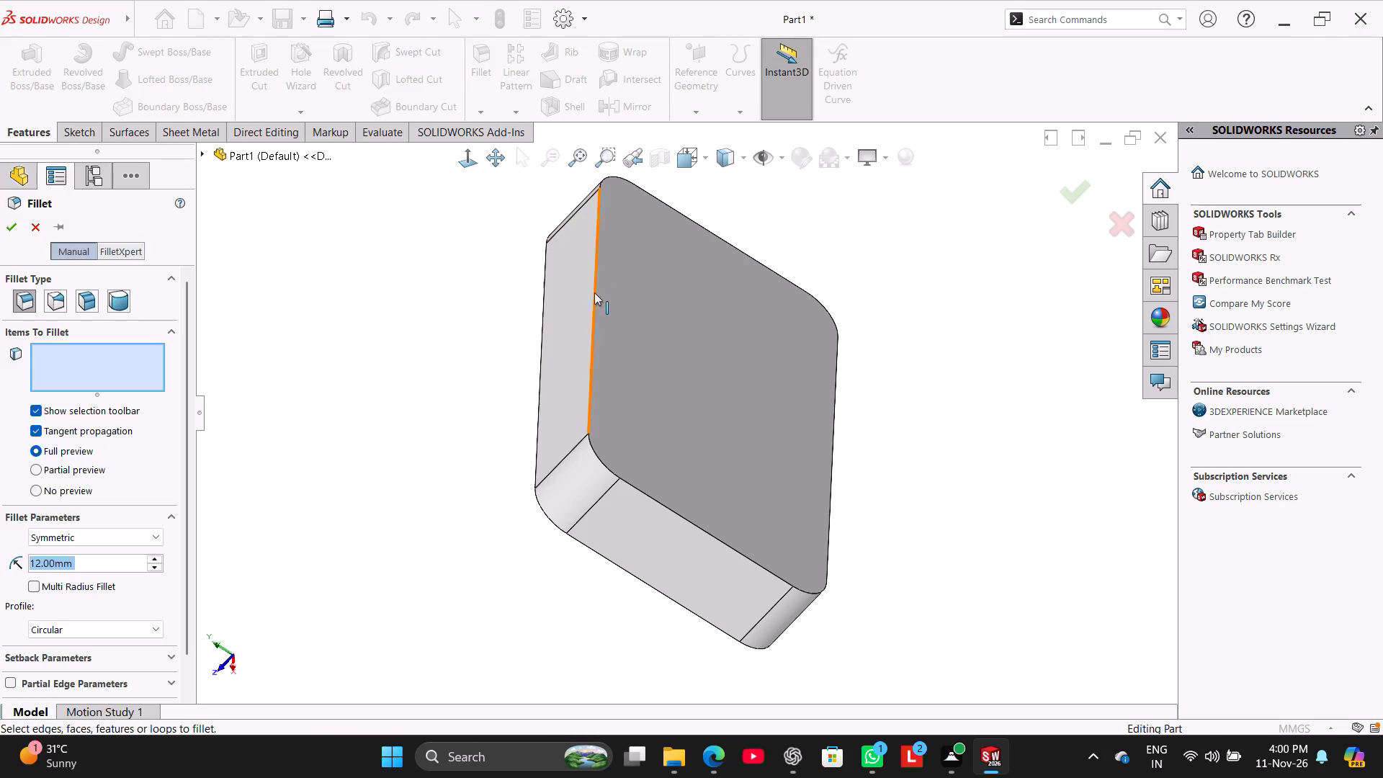
click(594, 292)
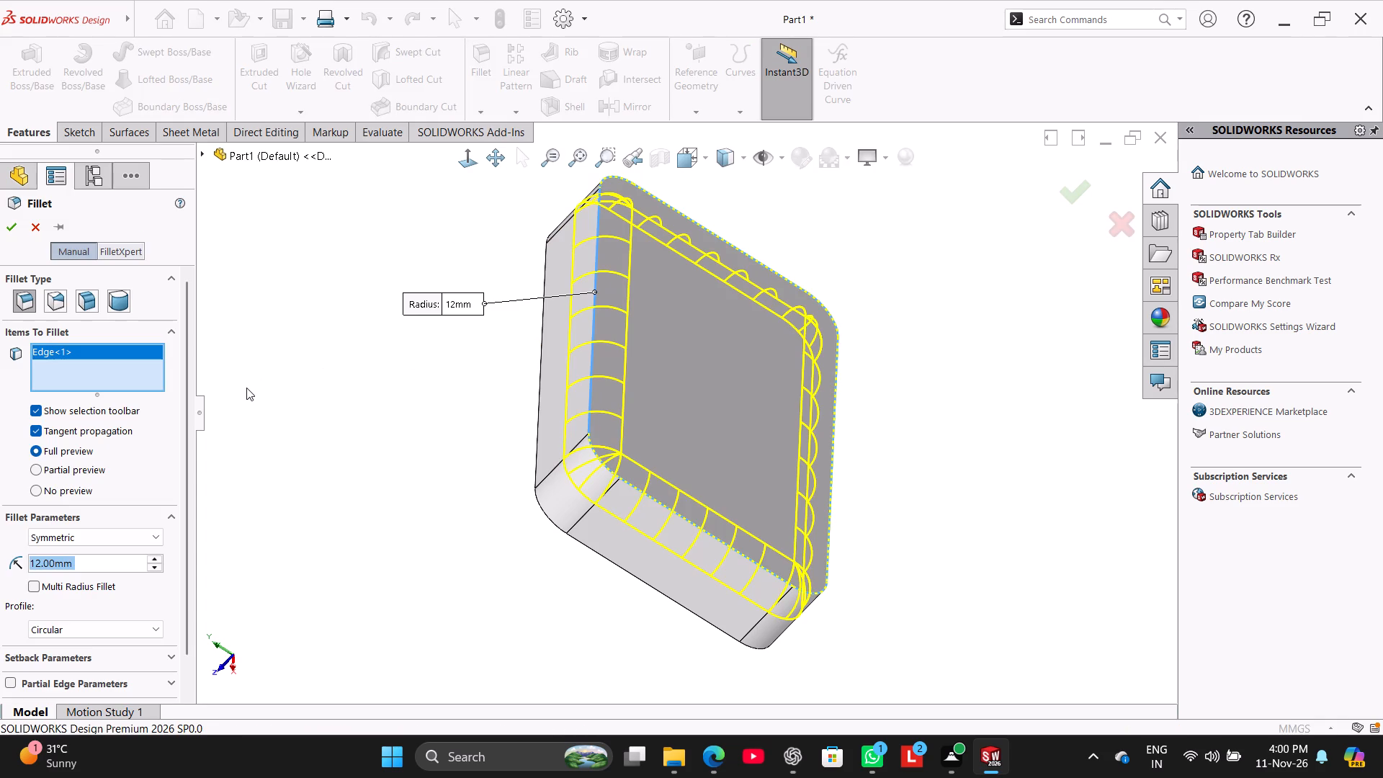
key(5)
key(Return)
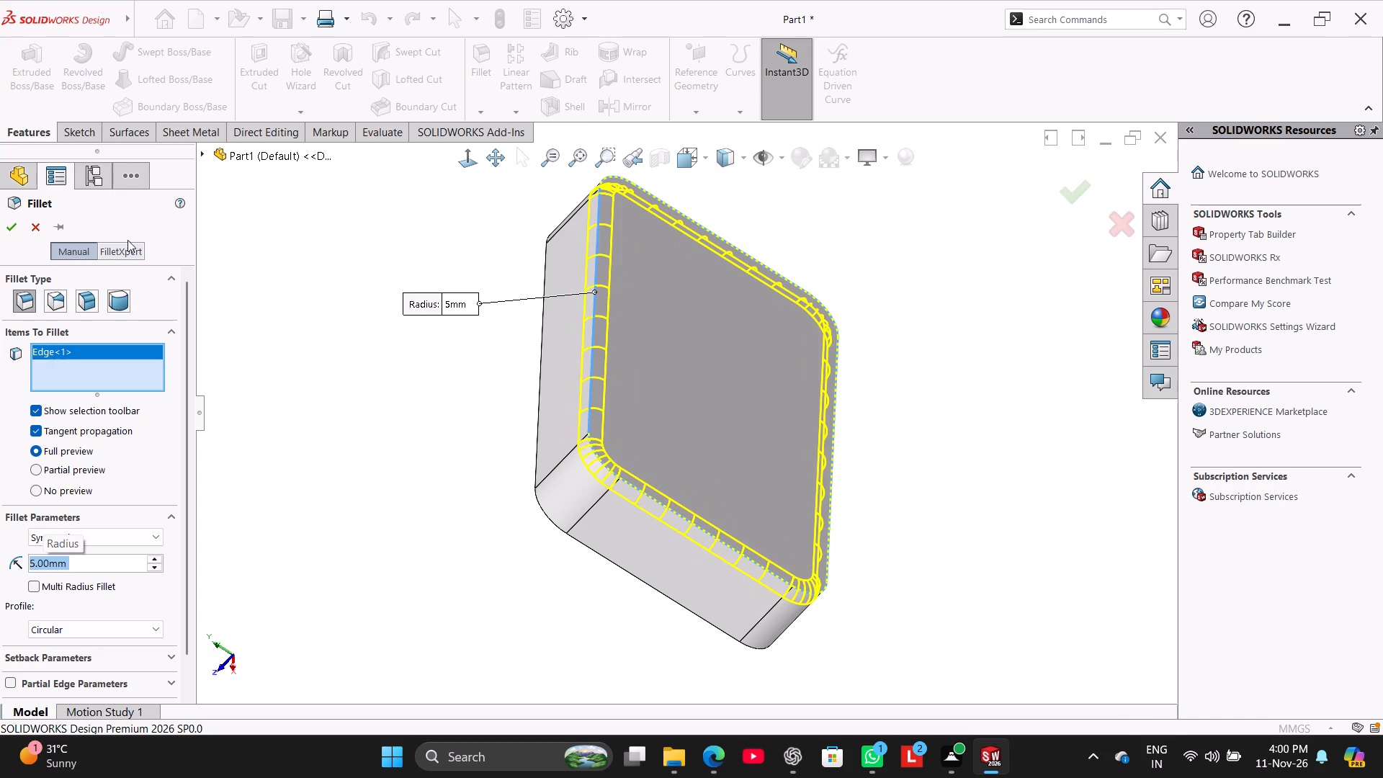
click(14, 229)
click(411, 370)
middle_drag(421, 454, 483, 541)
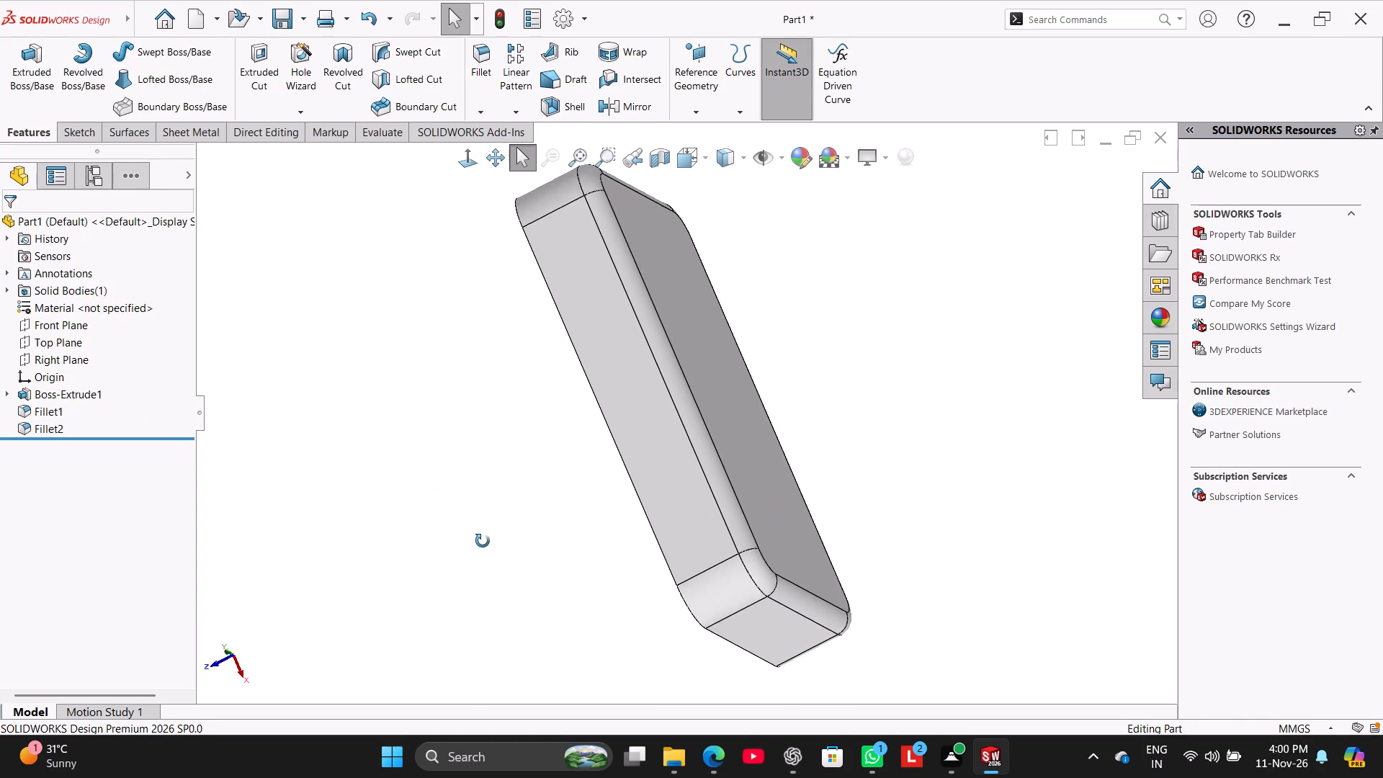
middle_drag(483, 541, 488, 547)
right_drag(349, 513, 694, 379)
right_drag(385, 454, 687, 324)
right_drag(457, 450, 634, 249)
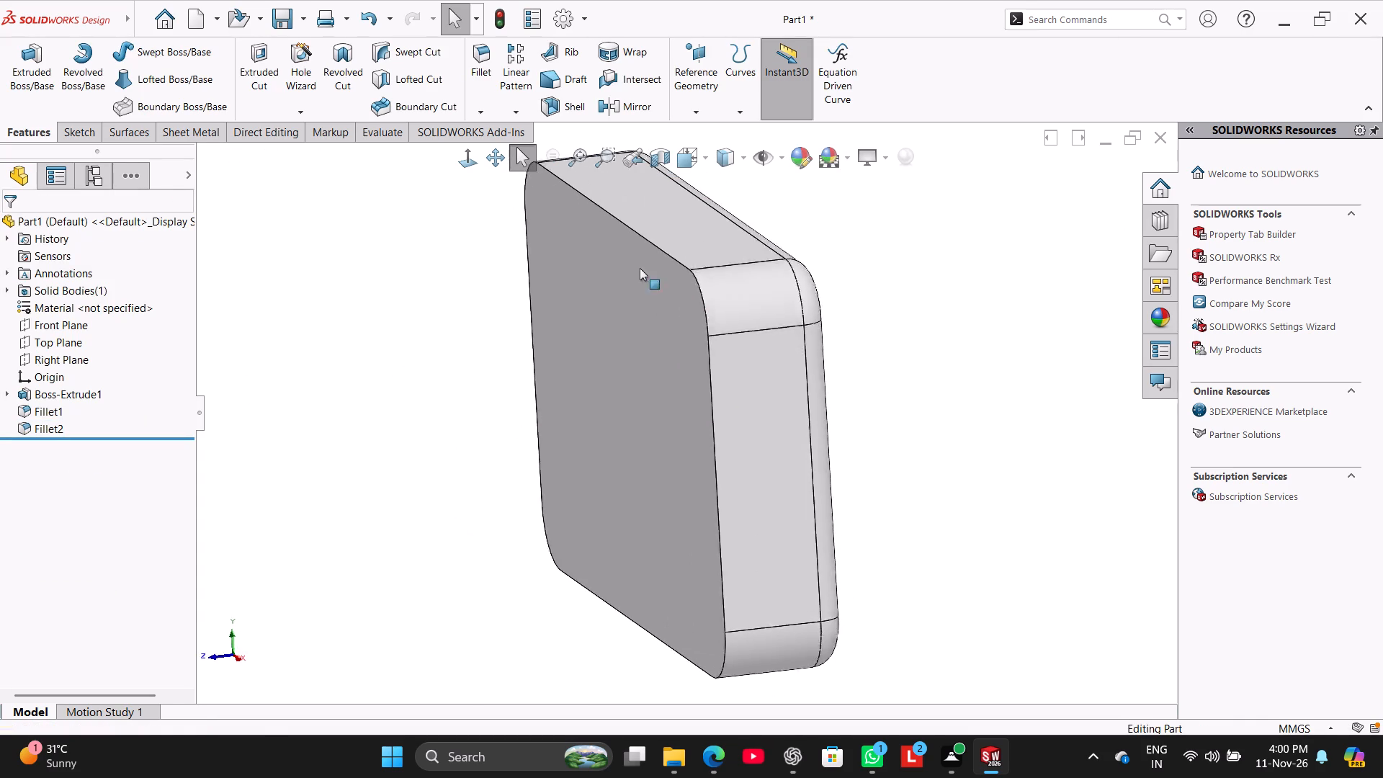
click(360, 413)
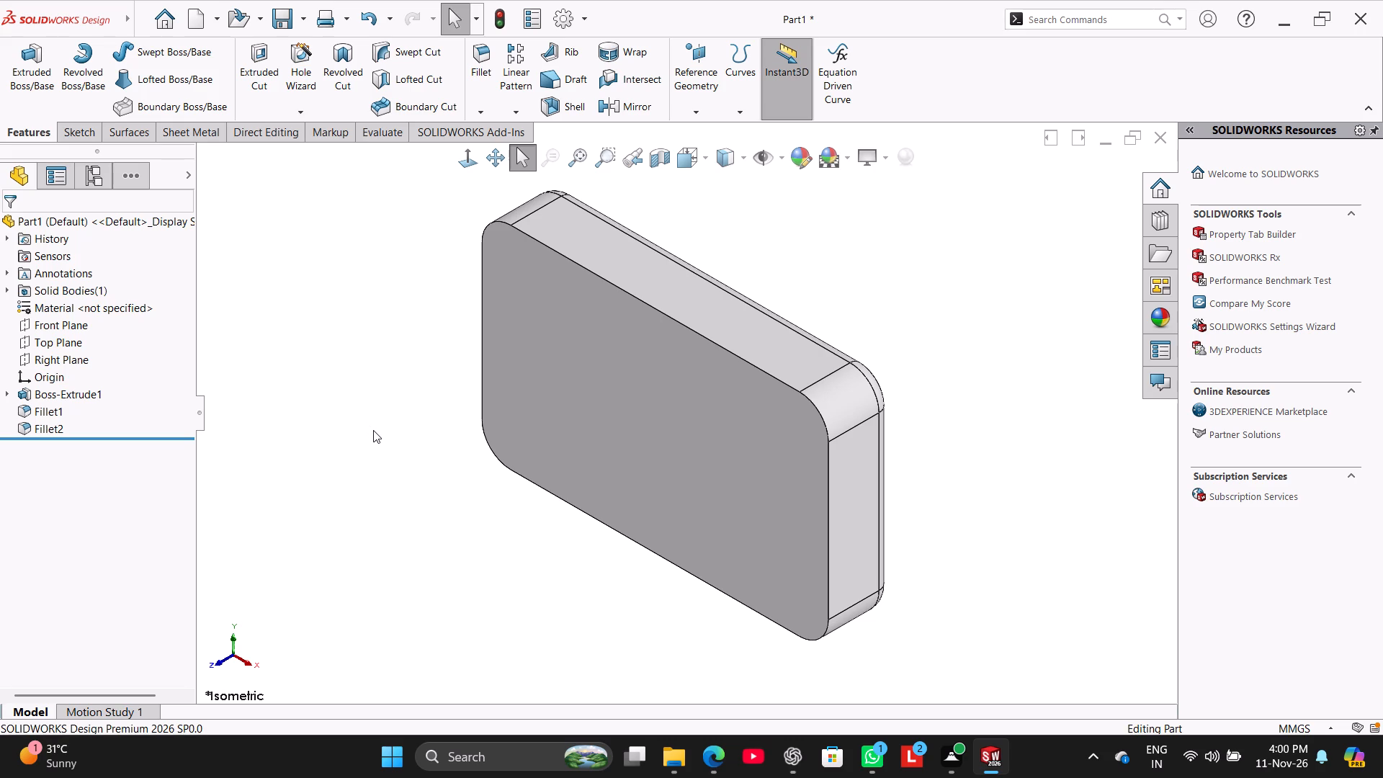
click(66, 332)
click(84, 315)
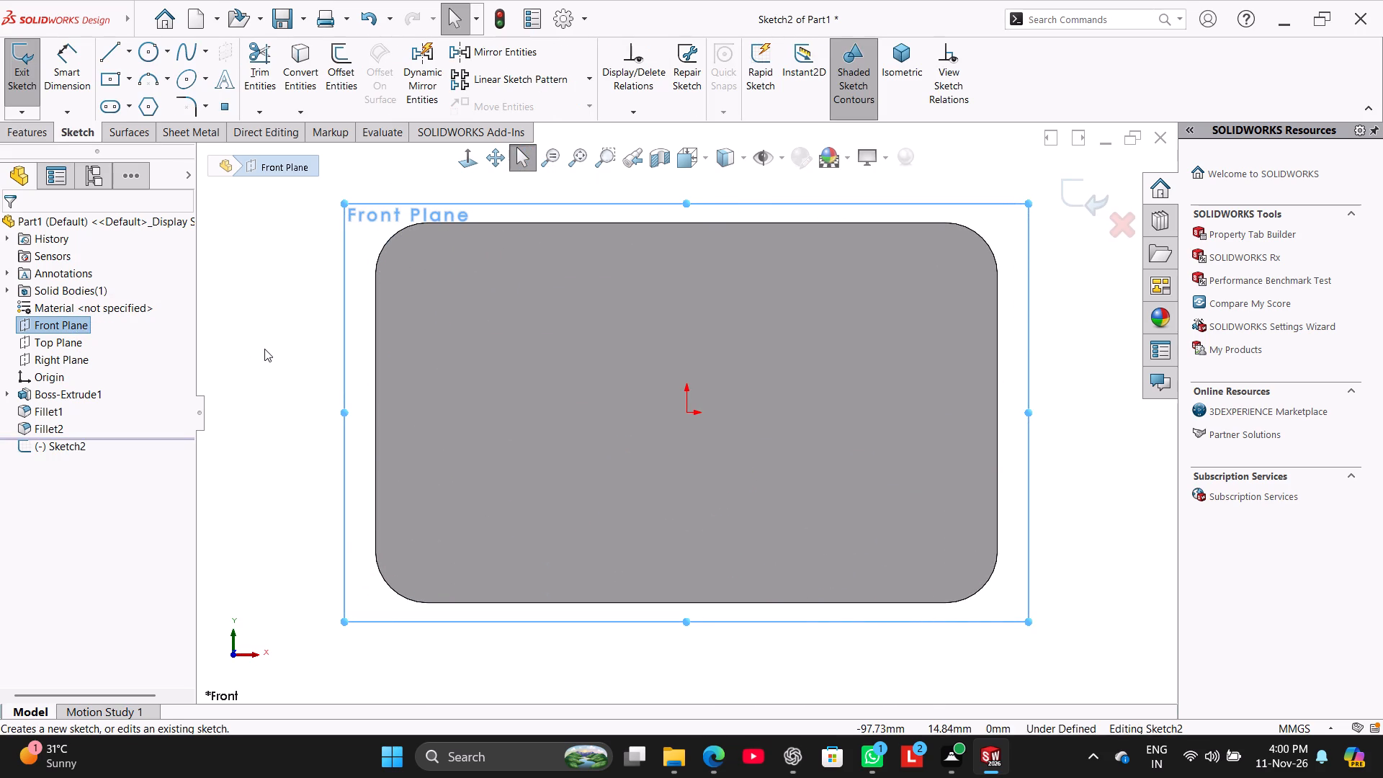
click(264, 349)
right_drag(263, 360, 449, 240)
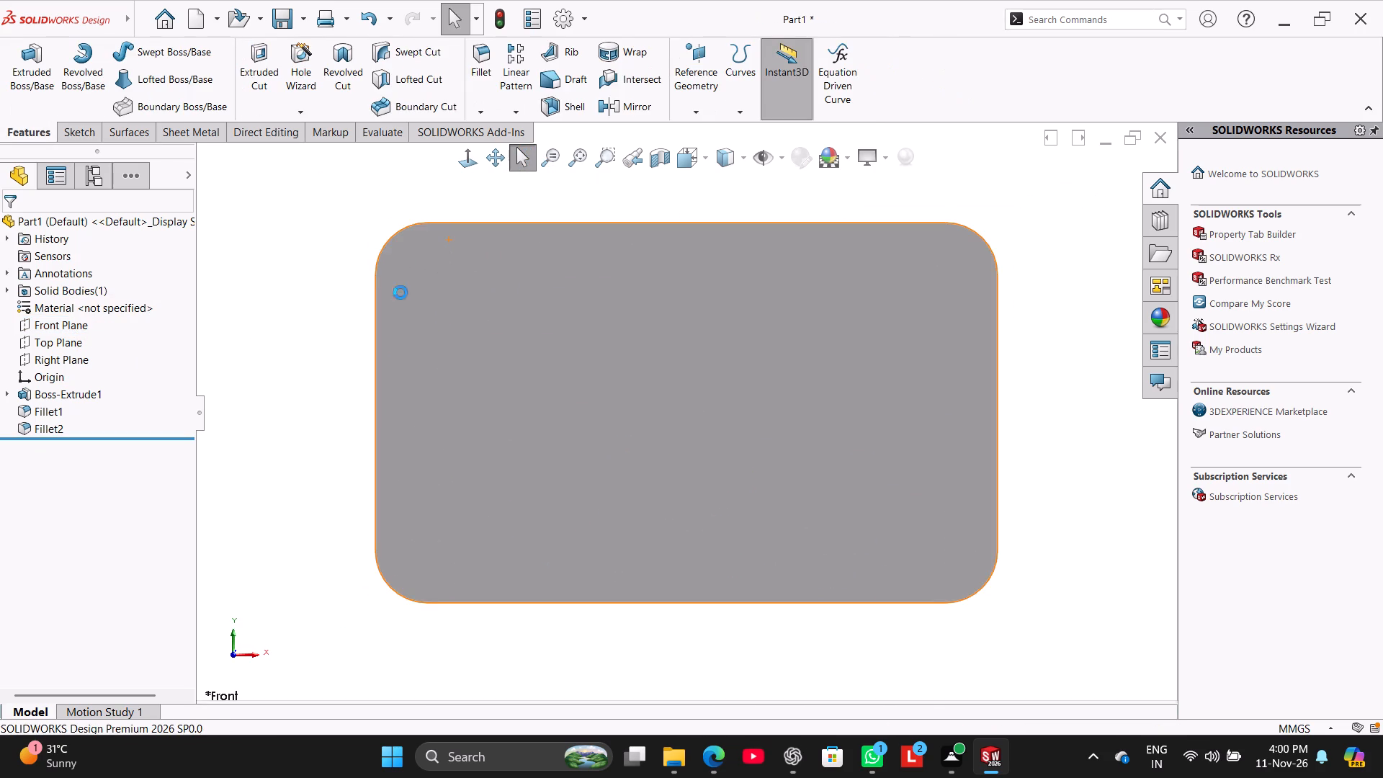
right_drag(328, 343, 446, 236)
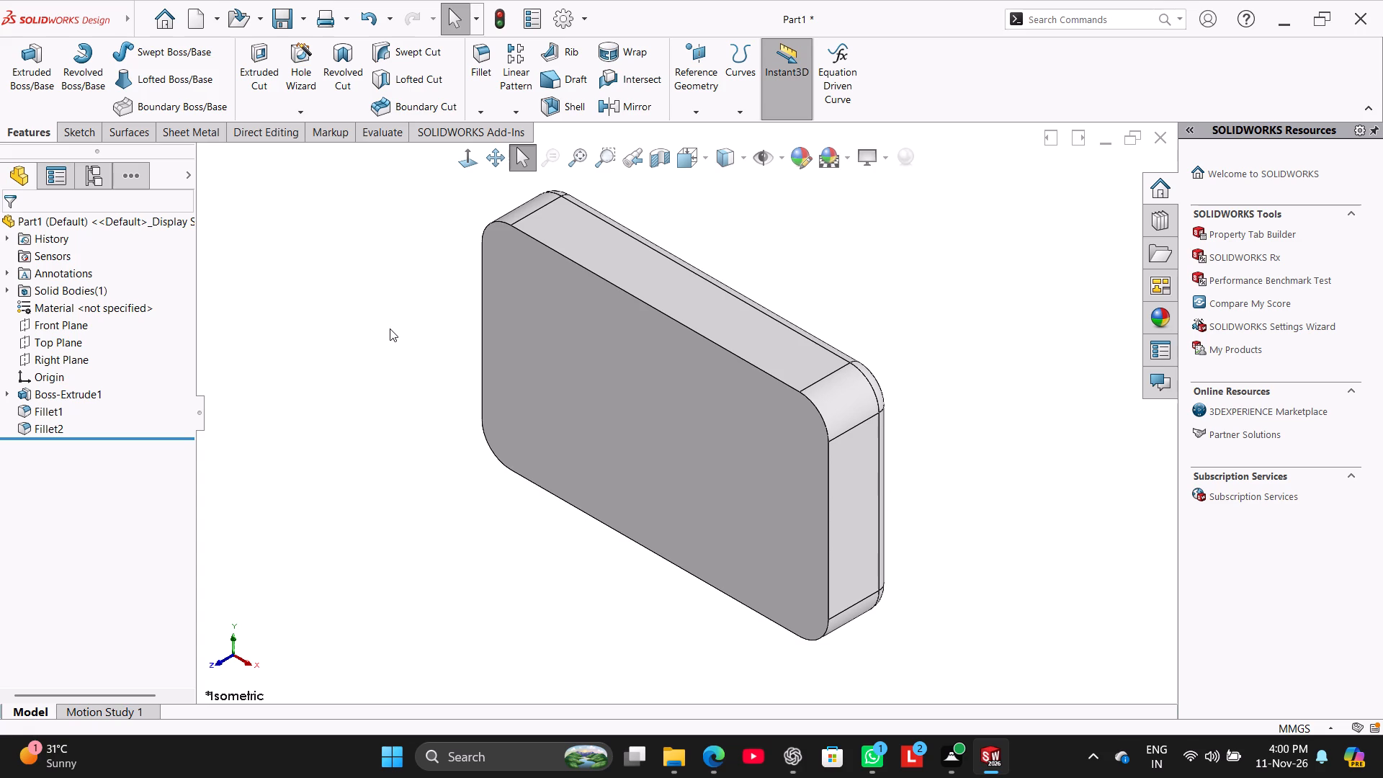
Start a new sketch on the Front Plane and orient the view square to it from the plate's back side.
right_click(68, 330)
click(87, 309)
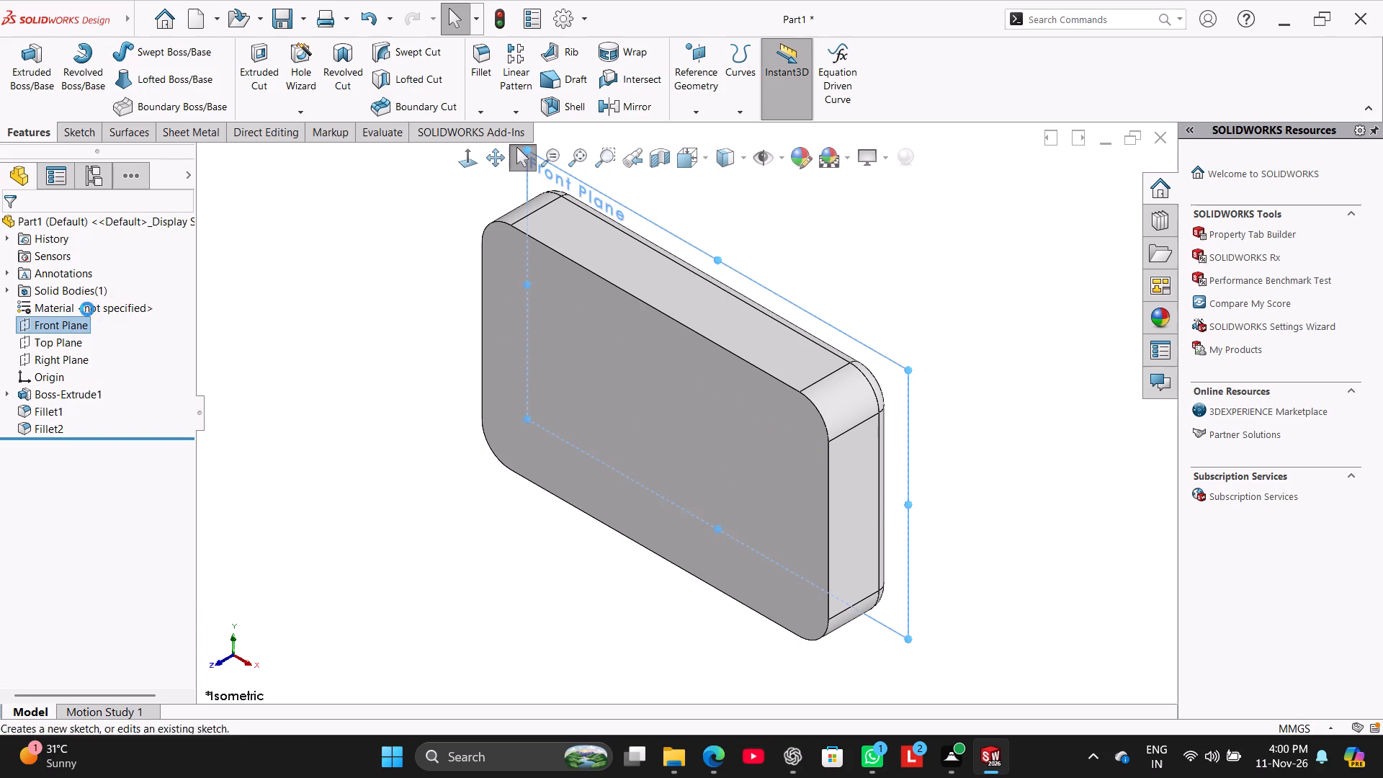
click(453, 167)
click(455, 163)
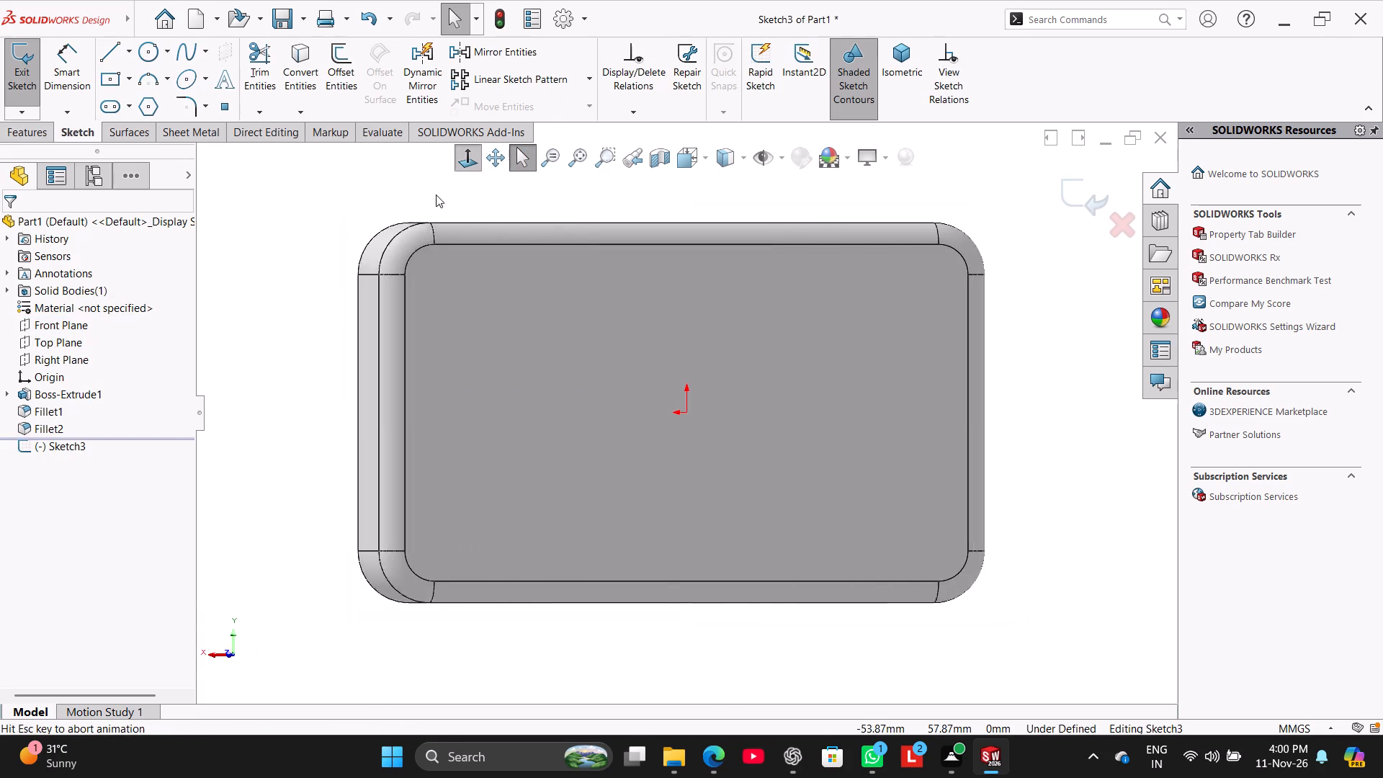
click(333, 276)
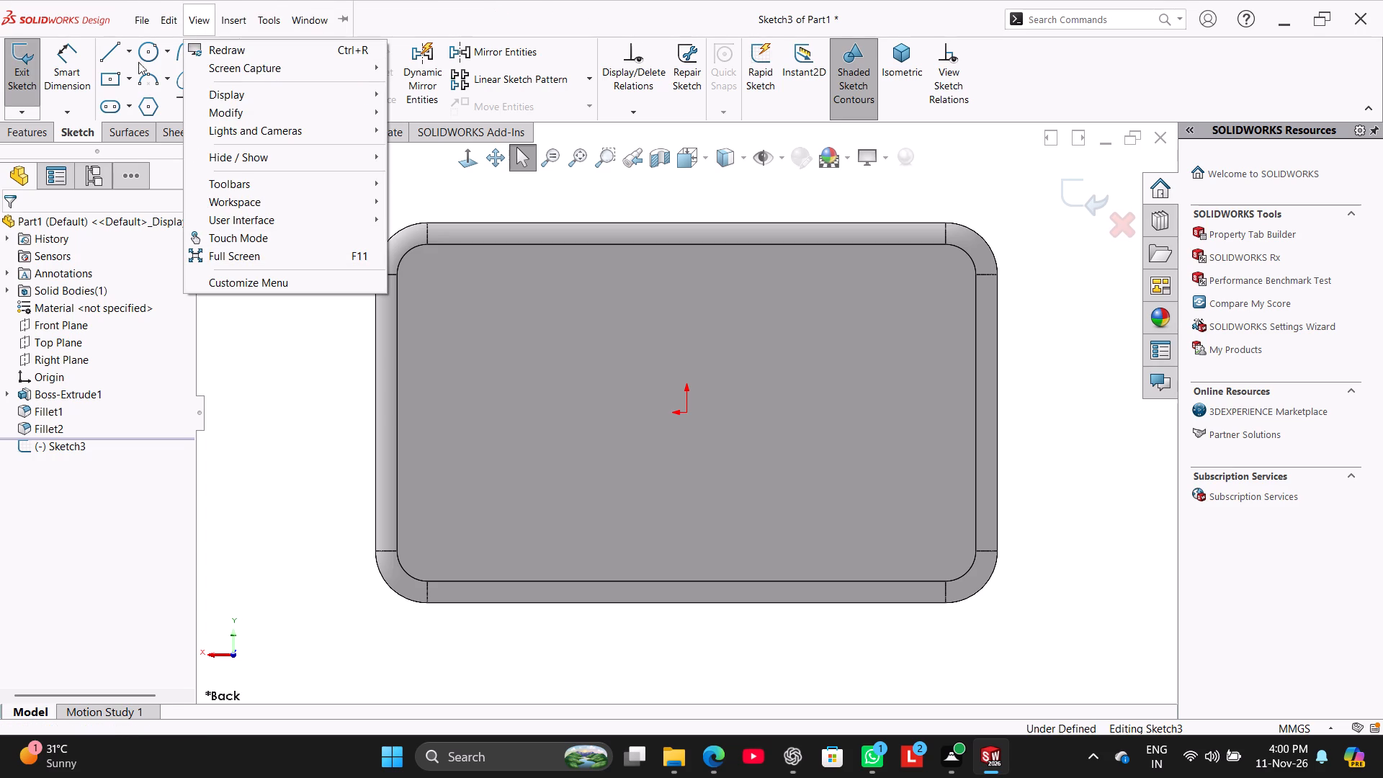
Sketch two pairs of concentric circles along the plate's upper edge, with inner radii about 3.7 mm and 3 mm.
click(167, 51)
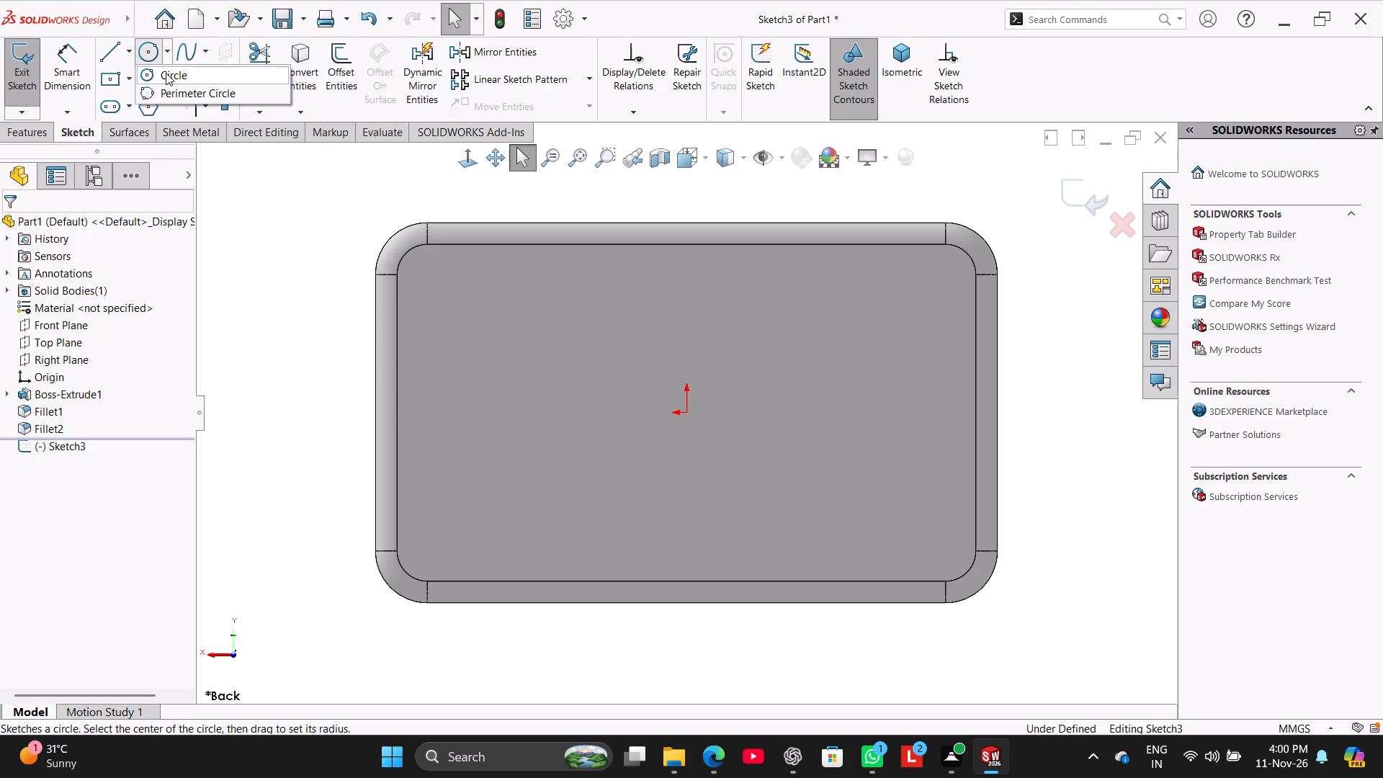
click(166, 73)
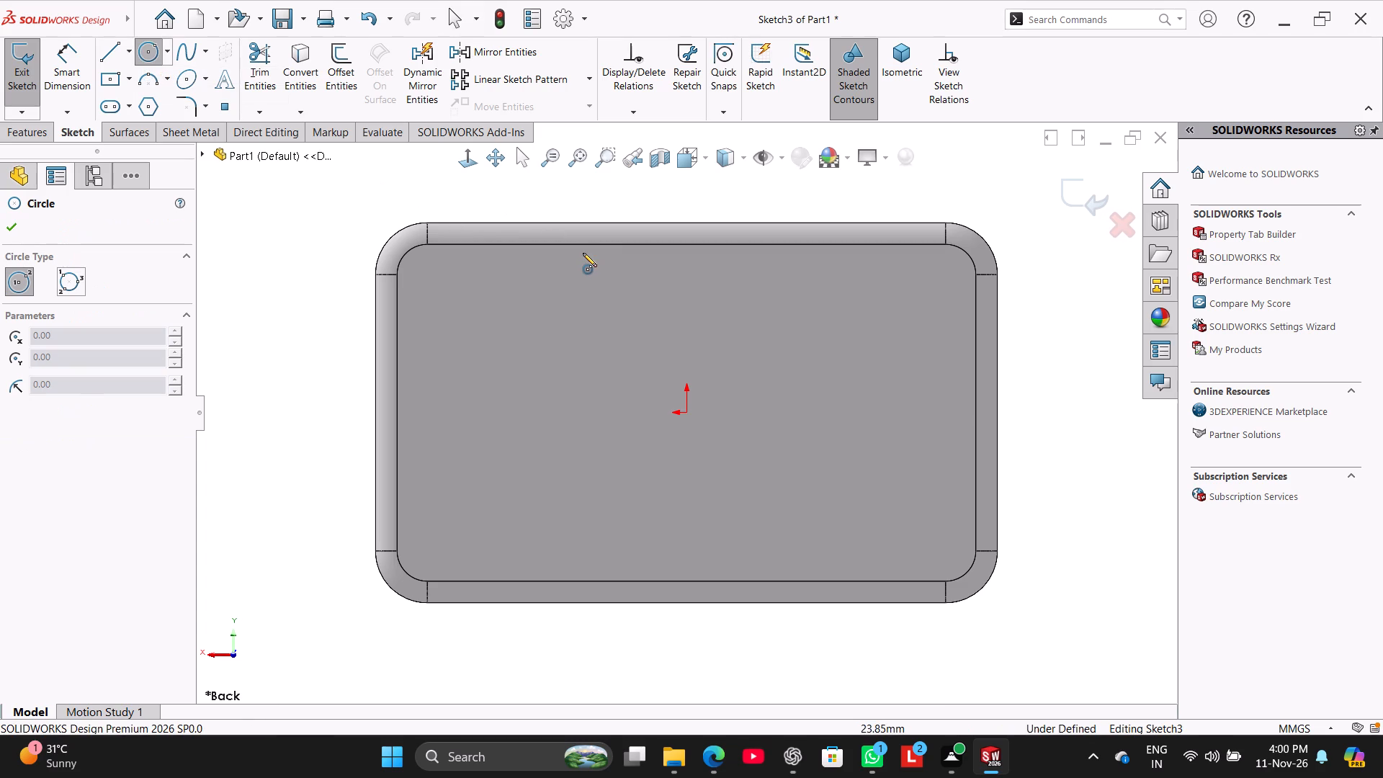
click(585, 207)
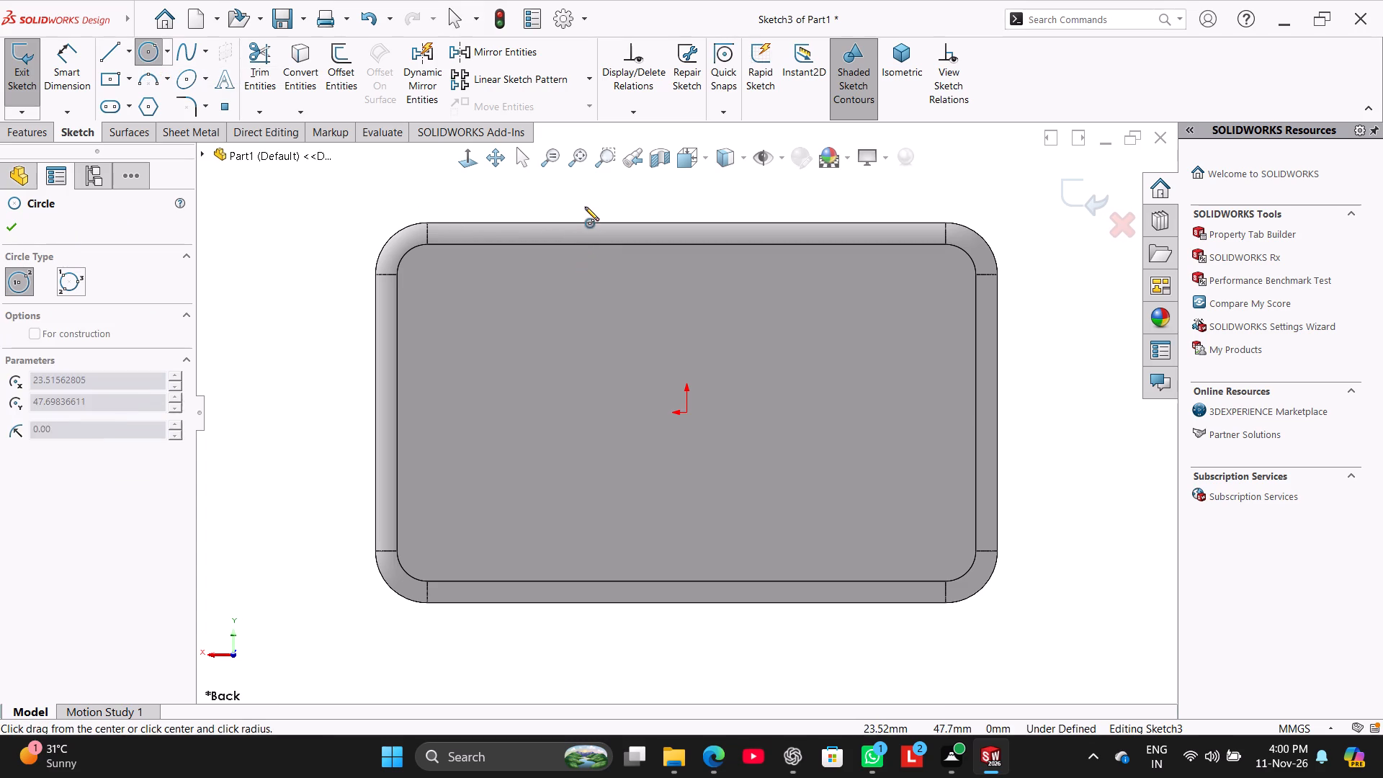
click(608, 235)
click(585, 206)
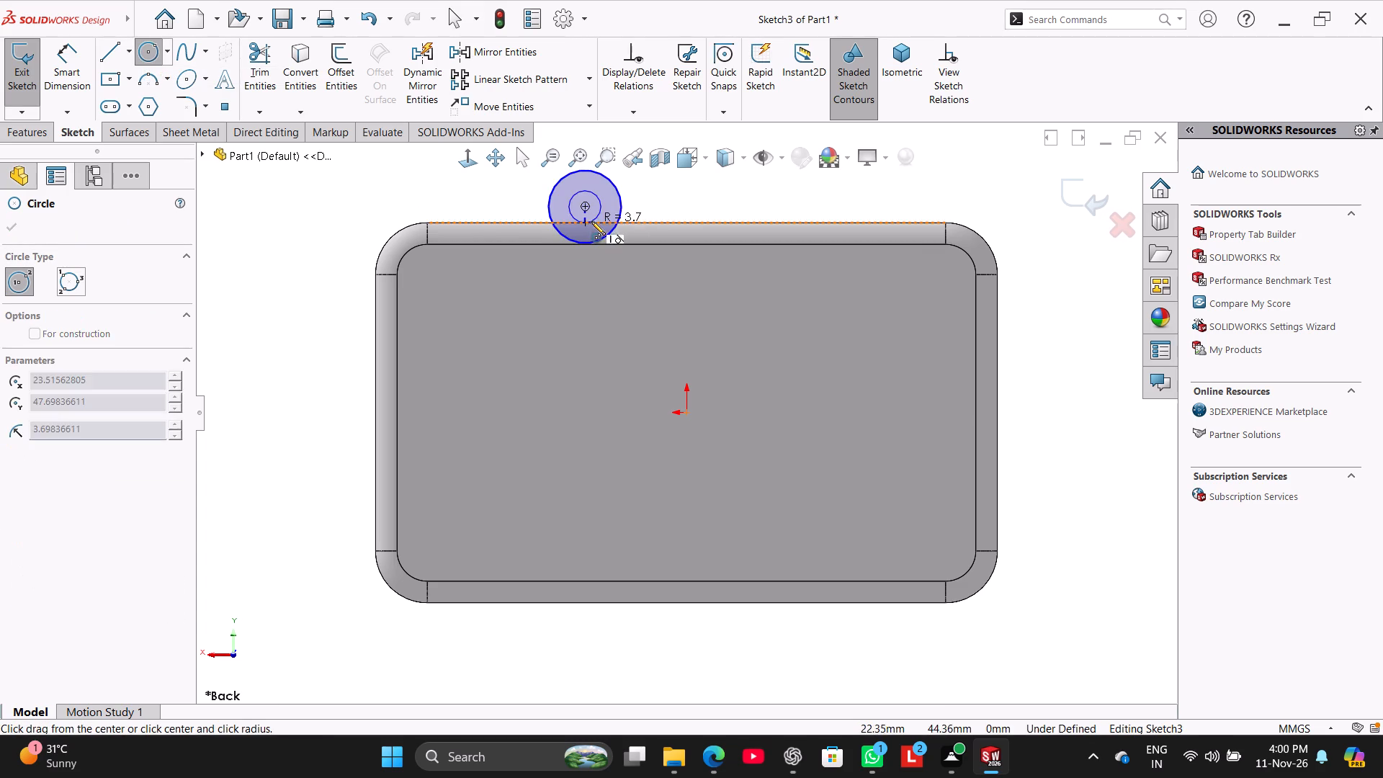
click(591, 221)
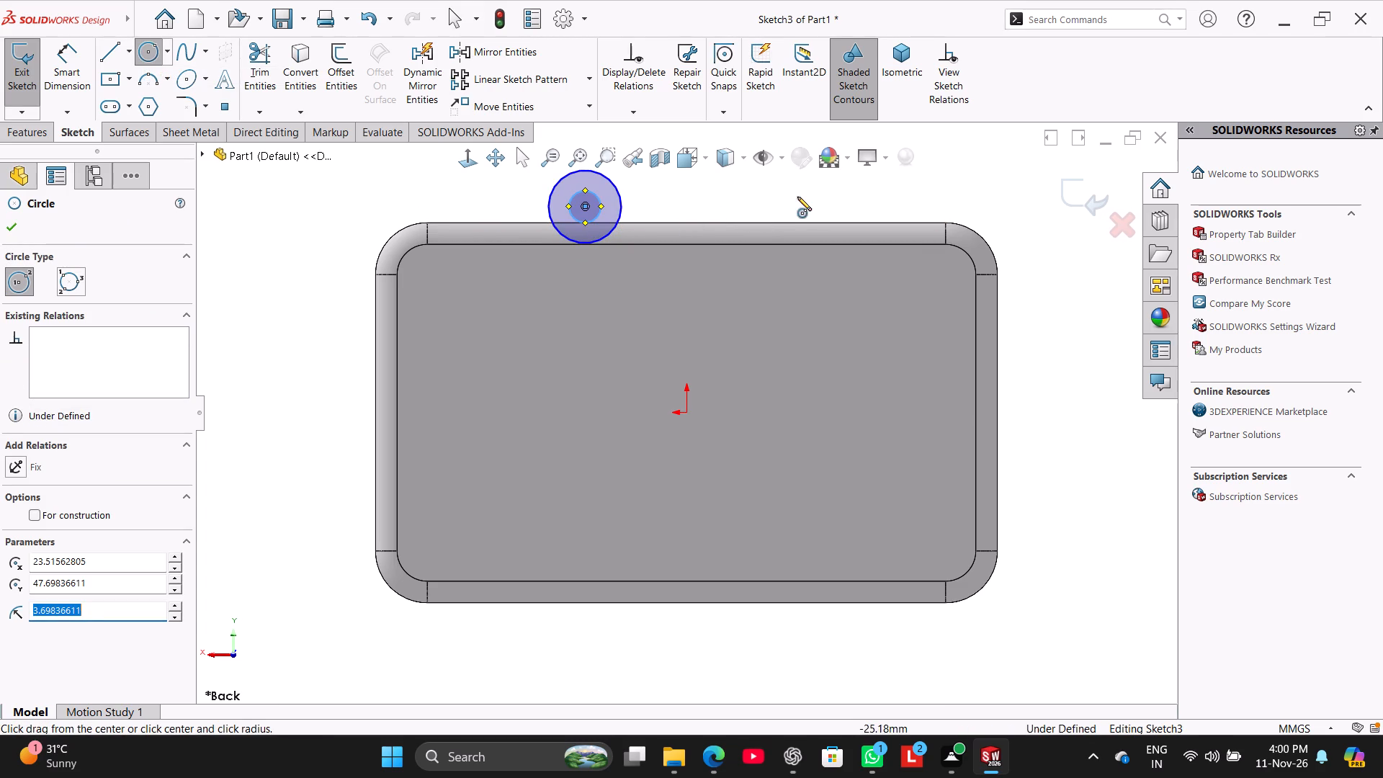
click(797, 197)
click(806, 220)
click(798, 198)
click(805, 210)
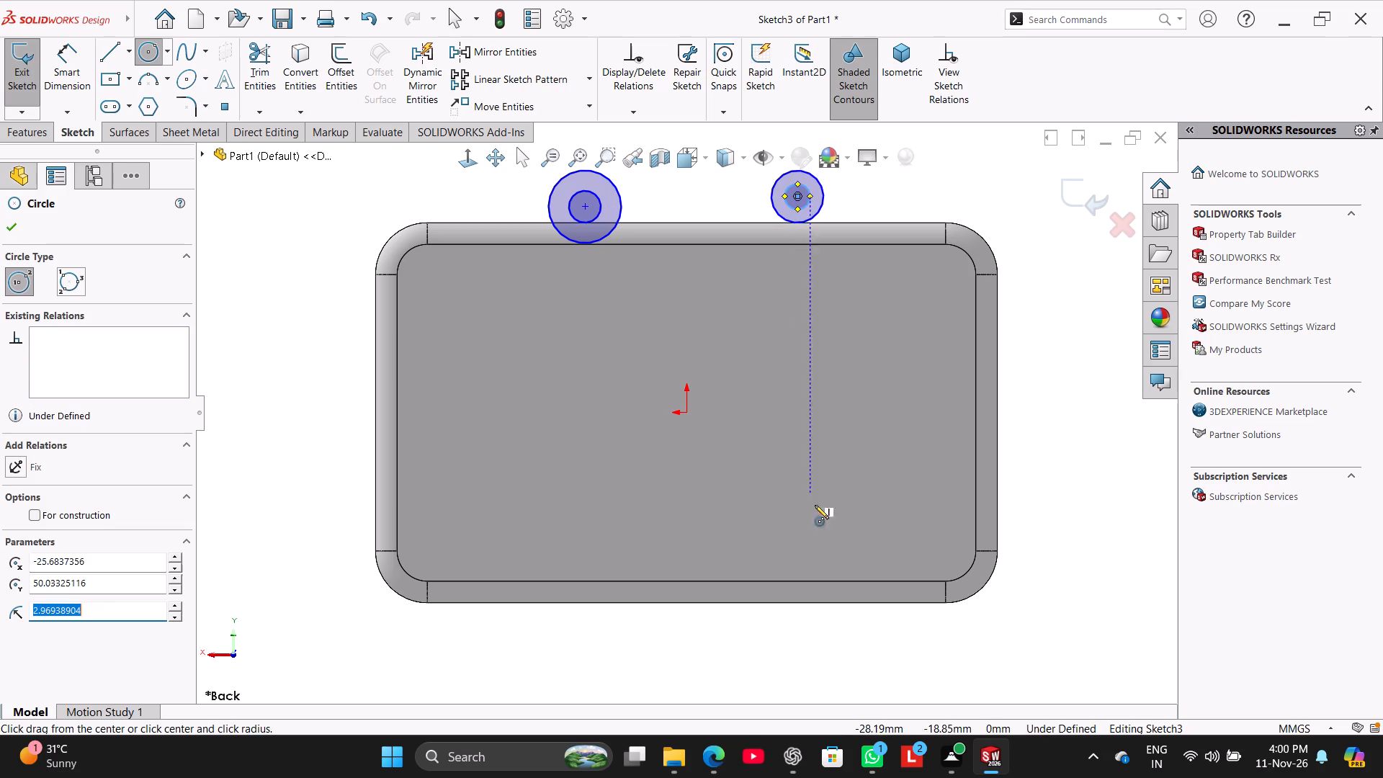
Sketch two pairs of concentric circles just below the plate's lower edge, with outer radii about 5.8 mm and 4.9 mm.
click(849, 623)
click(867, 640)
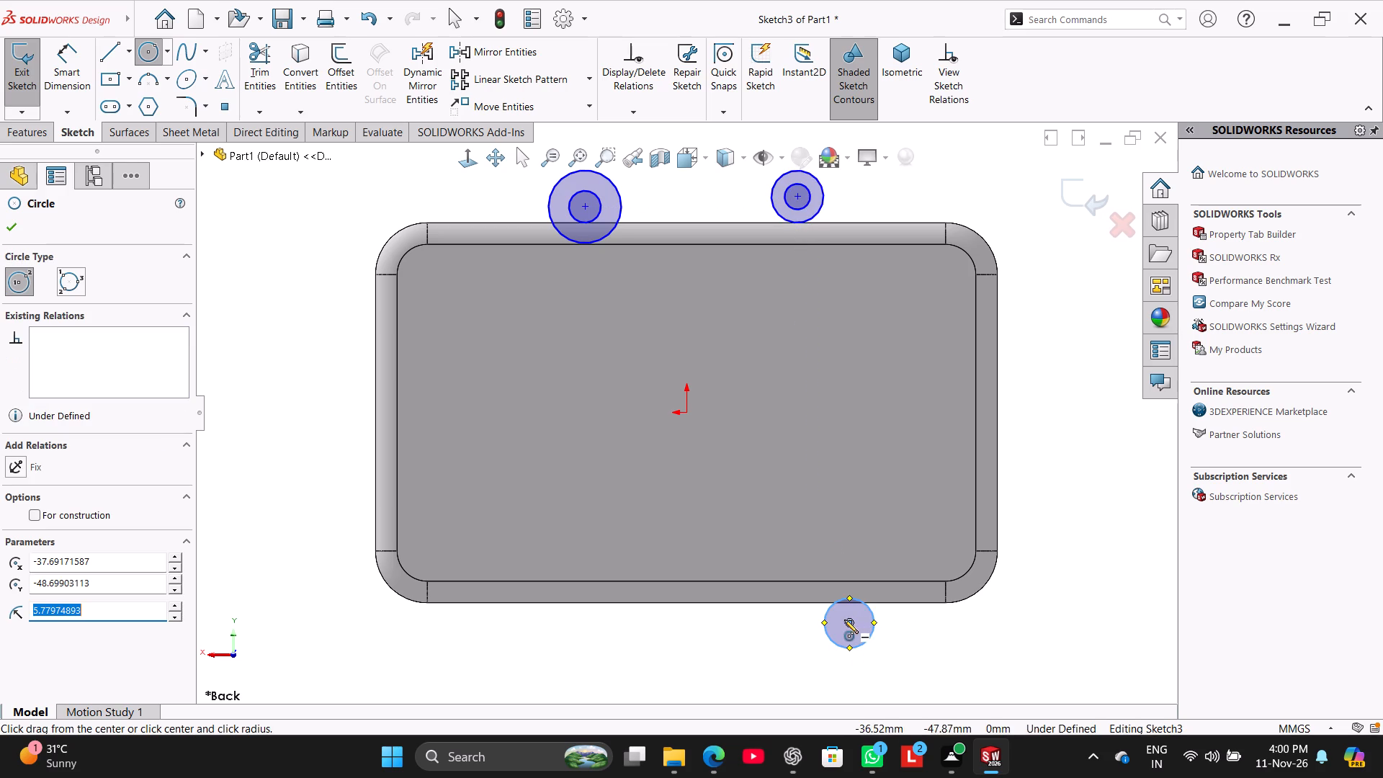
click(851, 622)
click(854, 632)
click(597, 625)
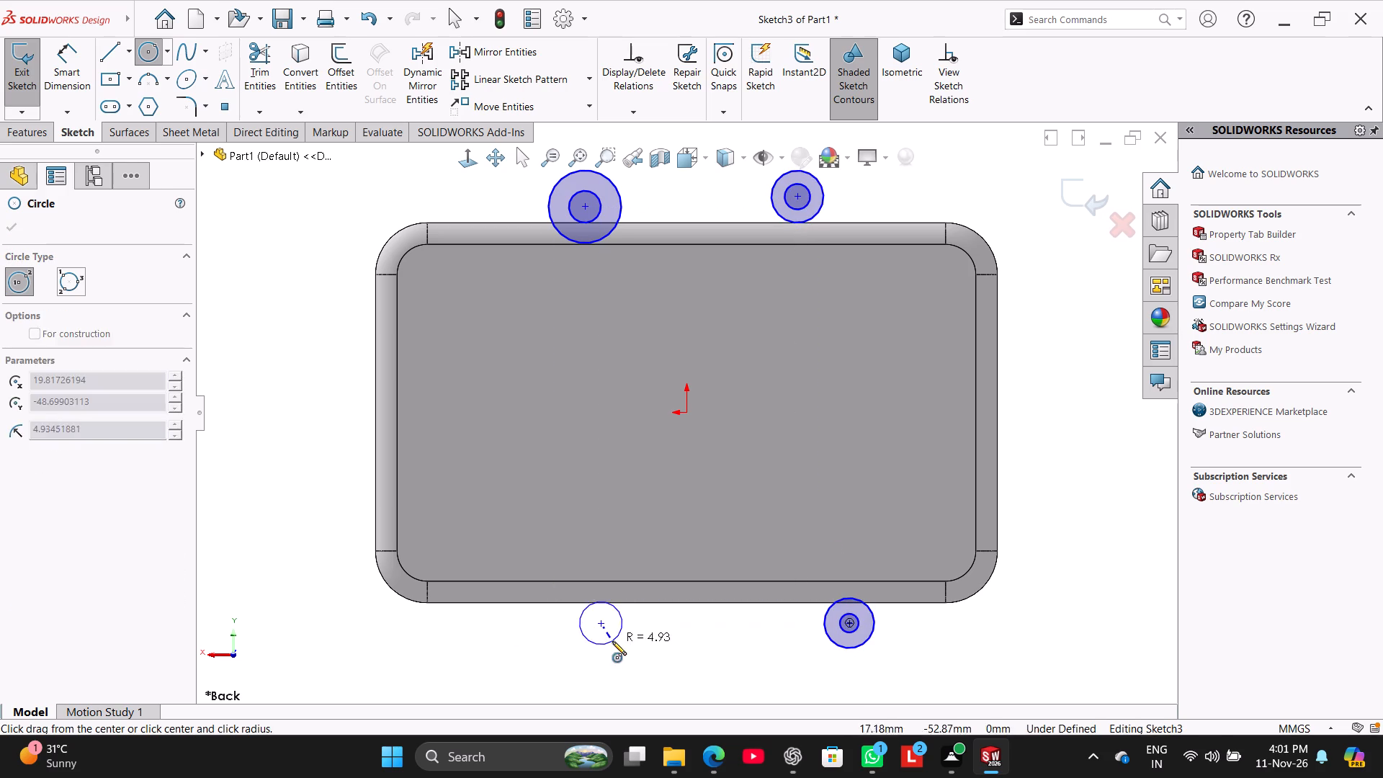
click(612, 641)
click(604, 625)
click(607, 631)
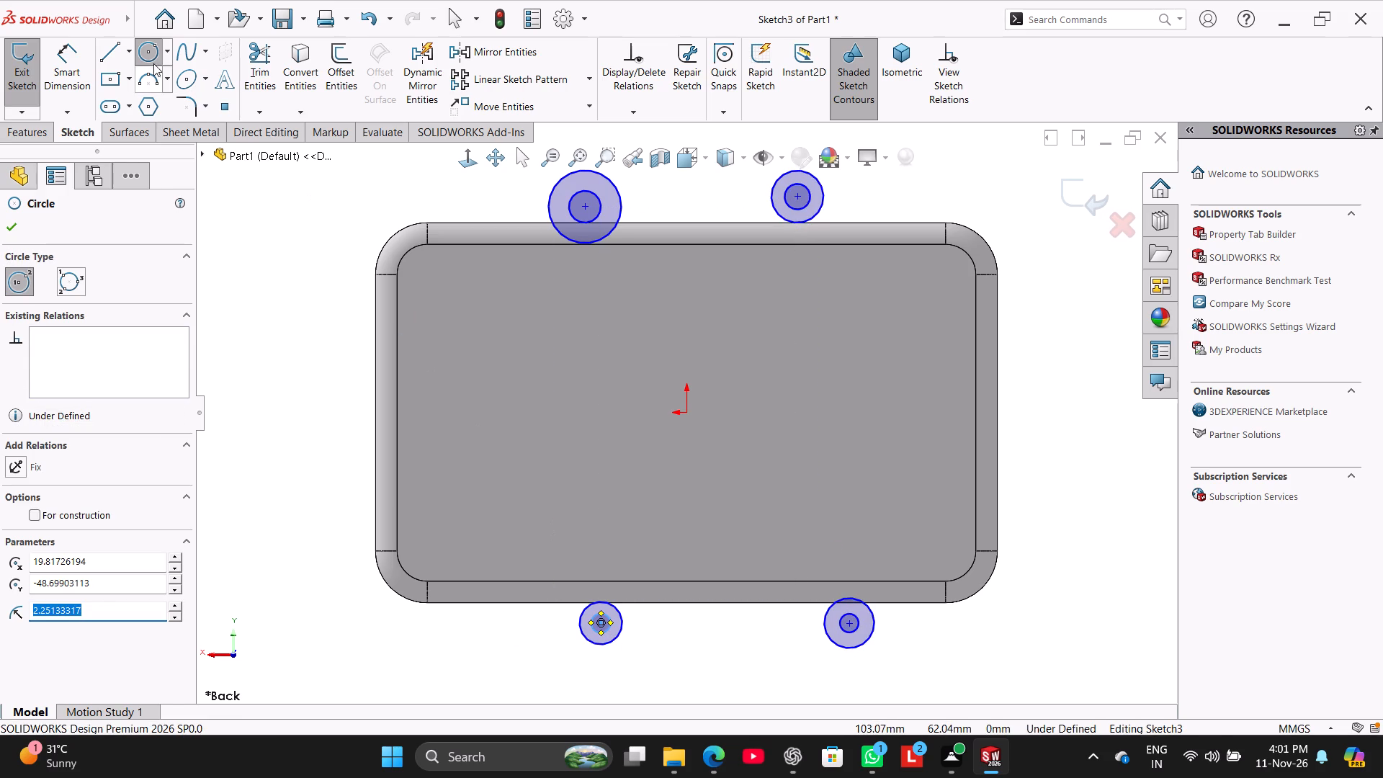
Draw a centerline about 96 mm long joining the centers of the upper-left and lower-left circle pairs.
click(132, 45)
click(144, 89)
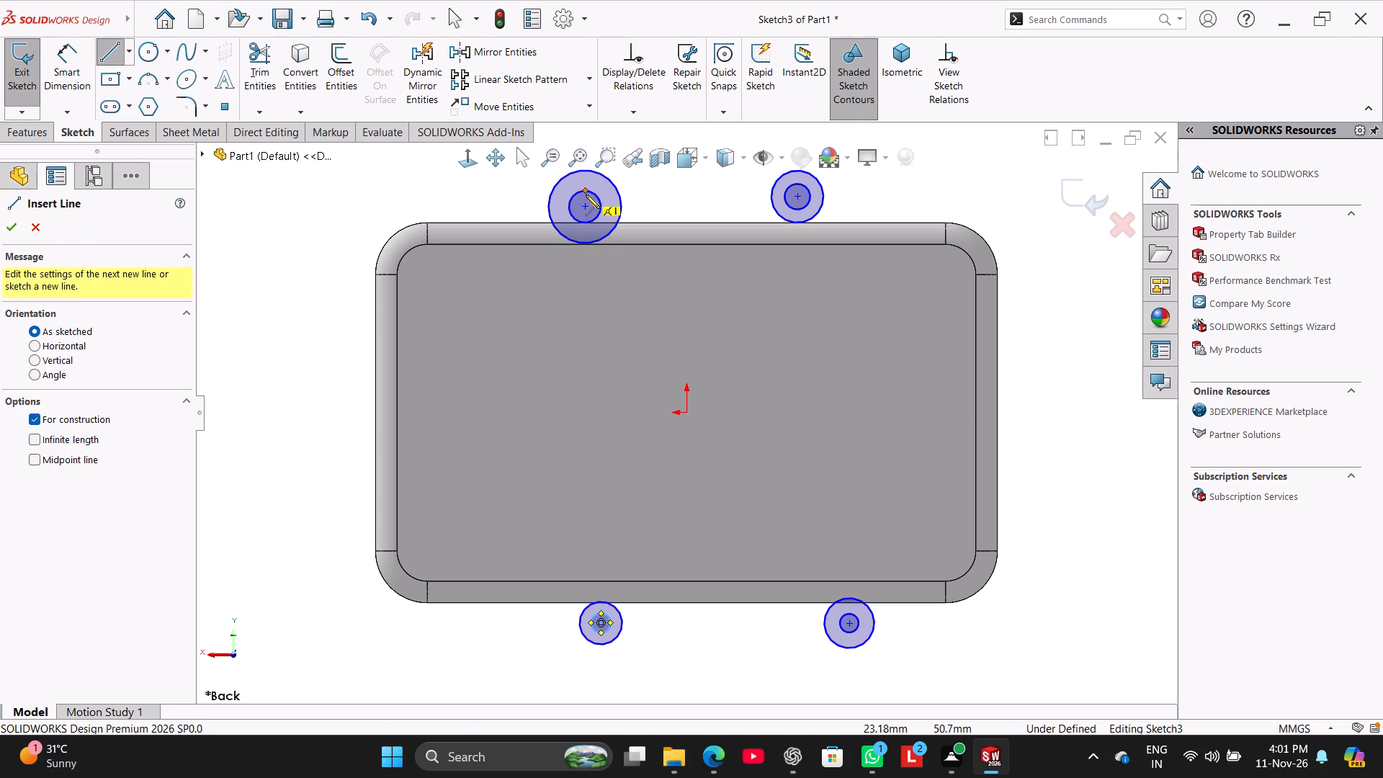
click(585, 208)
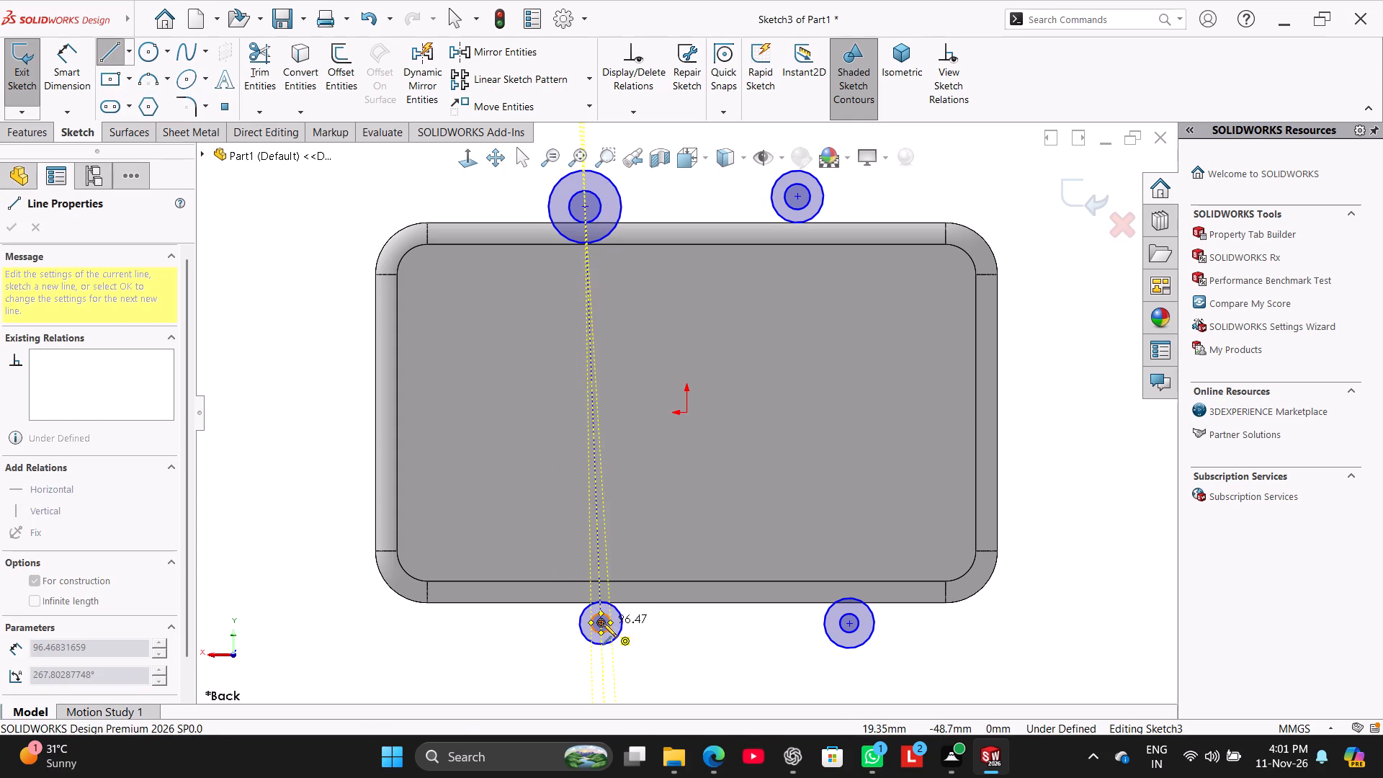
click(603, 623)
right_click(647, 456)
click(661, 470)
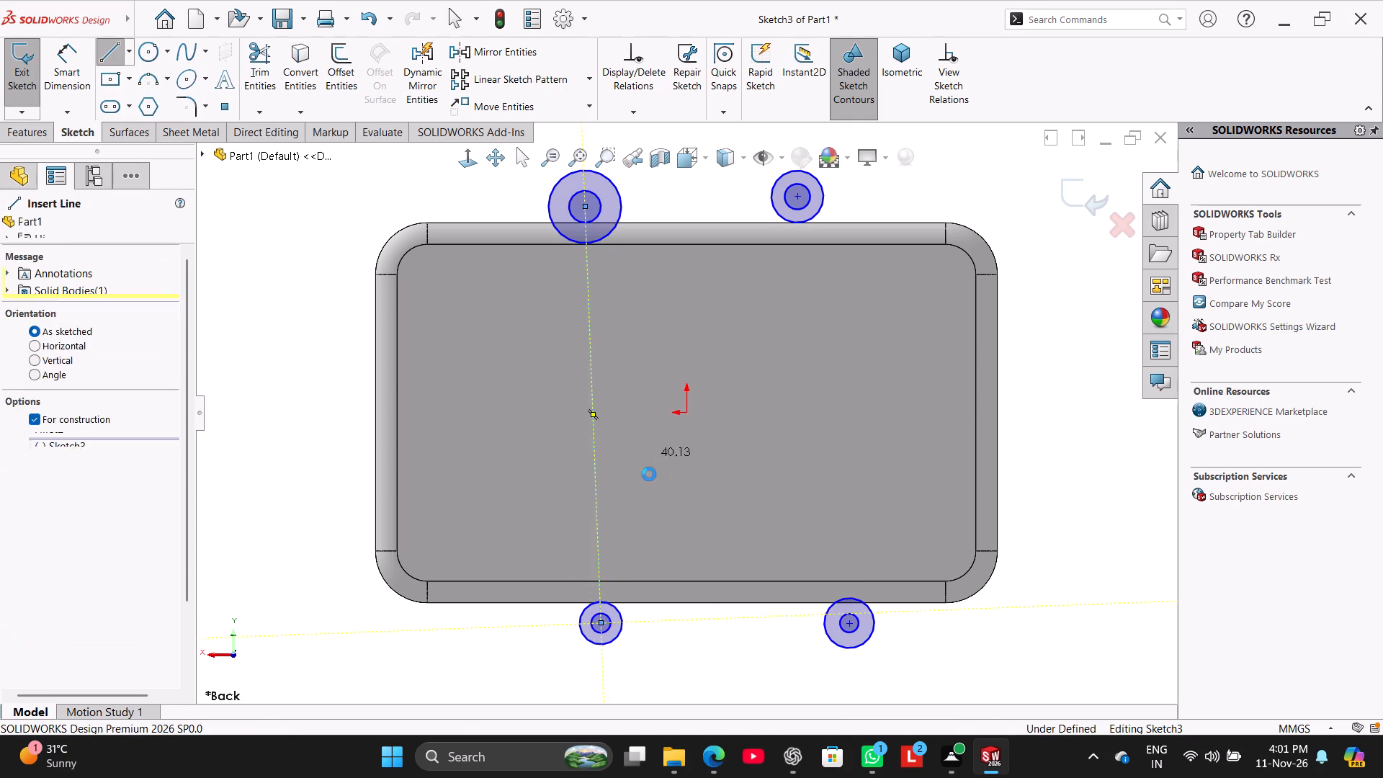
right_drag(596, 437, 581, 439)
right_drag(581, 445, 595, 491)
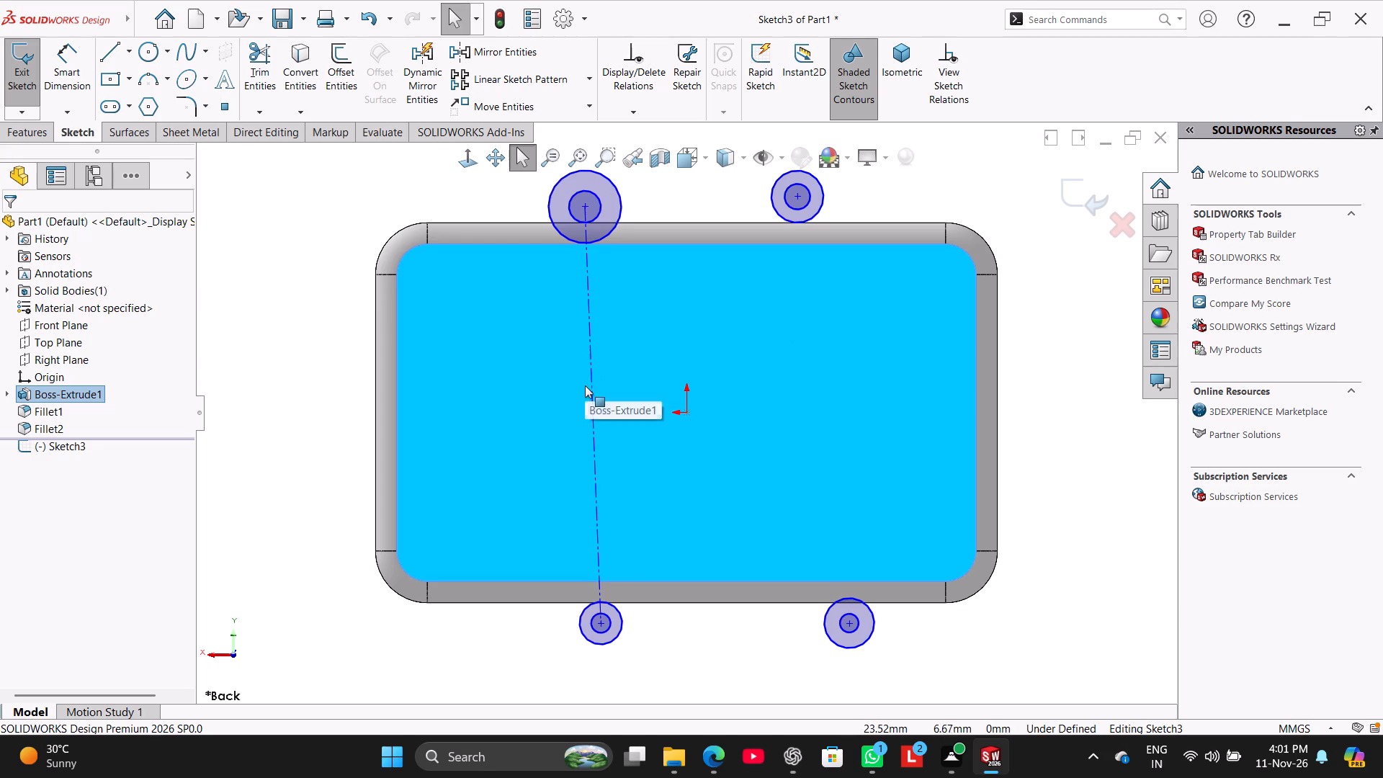
Make the centerline joining the upper-left and lower-left circle pairs vertical.
right_click(592, 424)
click(637, 383)
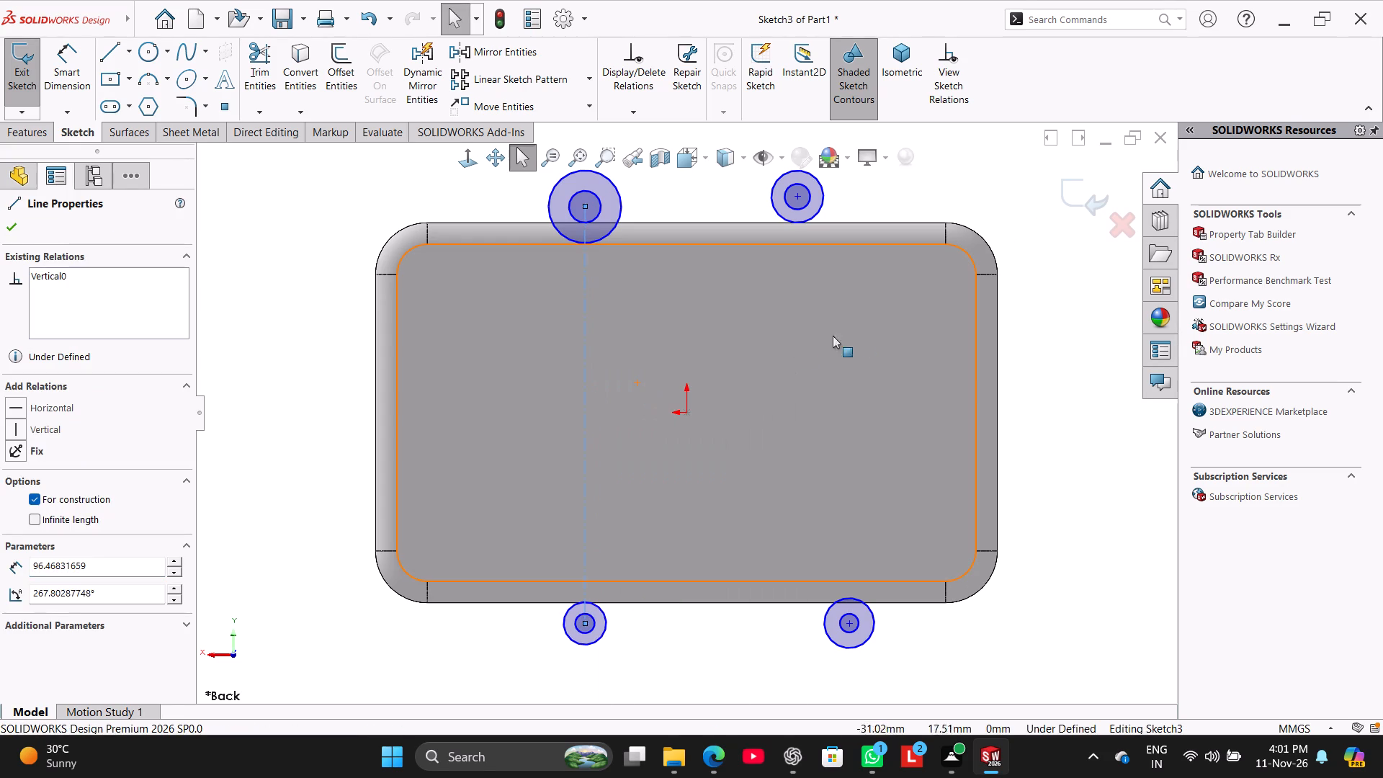
click(1064, 310)
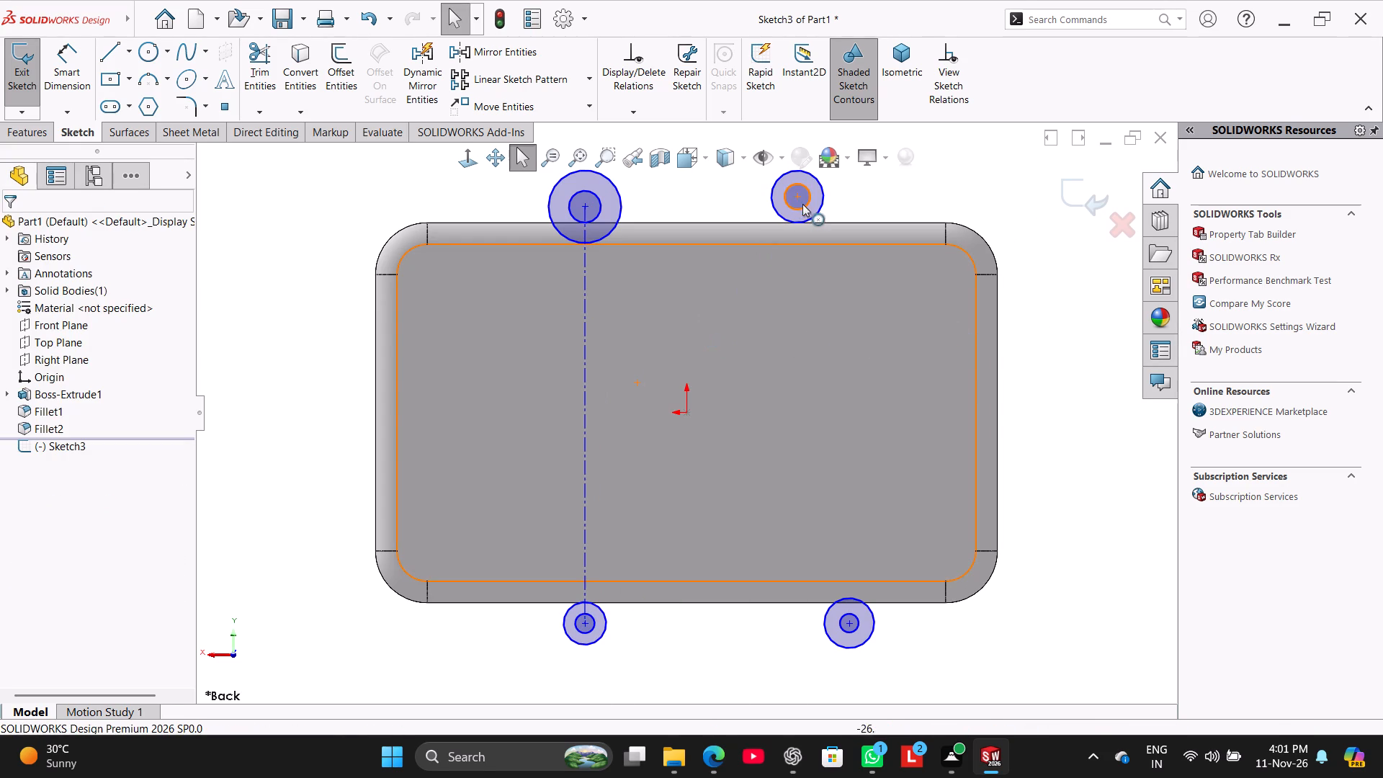
Draw a centerline about 99 mm long joining the centers of the upper-right and lower-right circle pairs.
click(126, 48)
click(141, 88)
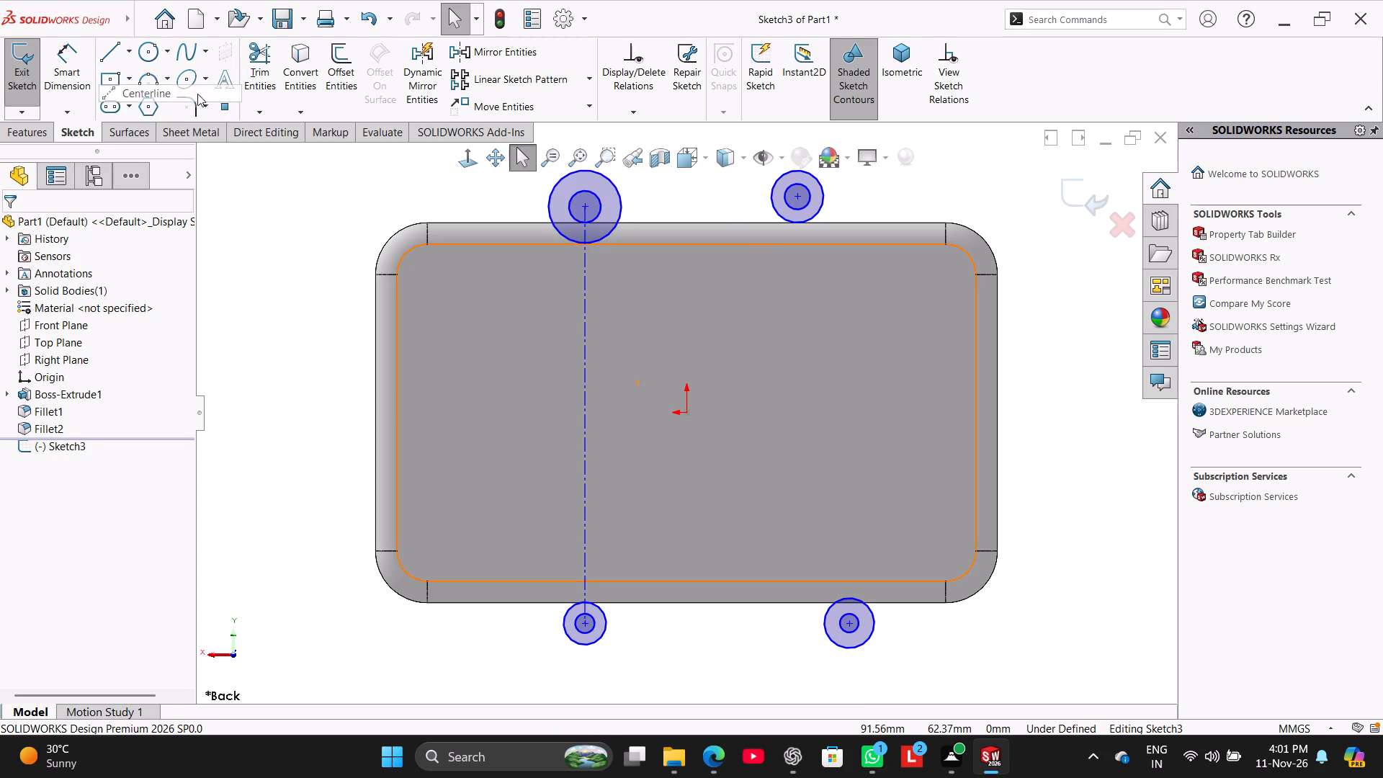
click(800, 197)
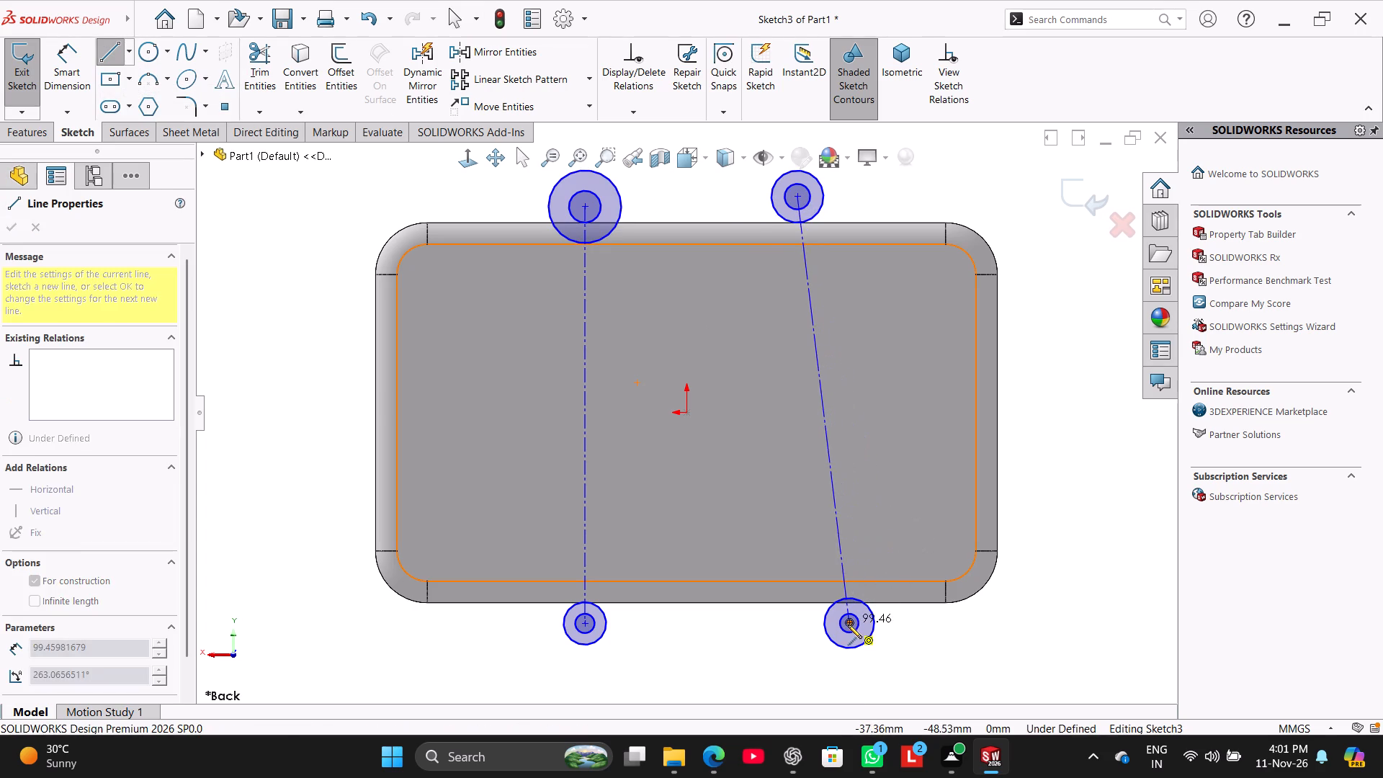
click(848, 625)
right_click(882, 545)
click(910, 550)
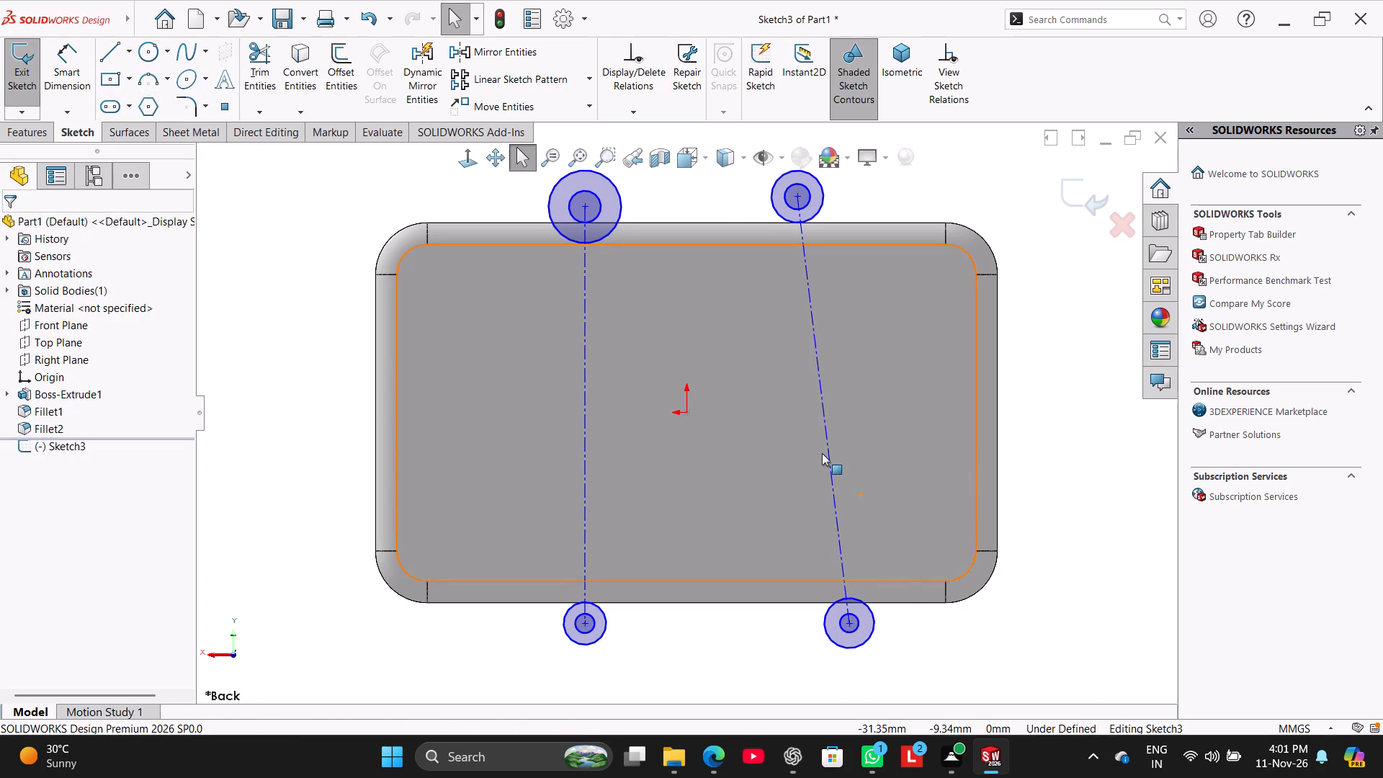
Make the centerline joining the upper-right and lower-right circle pairs vertical.
right_click(833, 488)
click(877, 441)
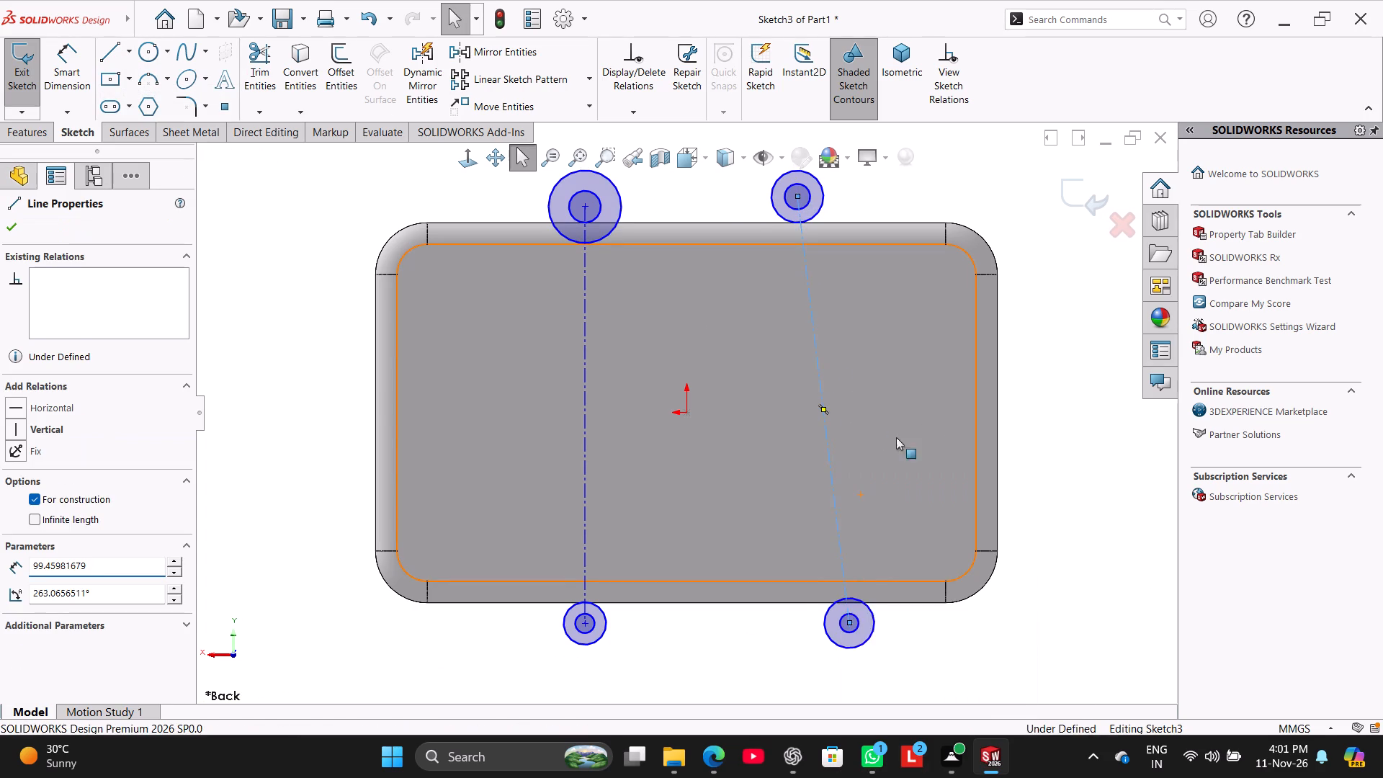
click(1064, 338)
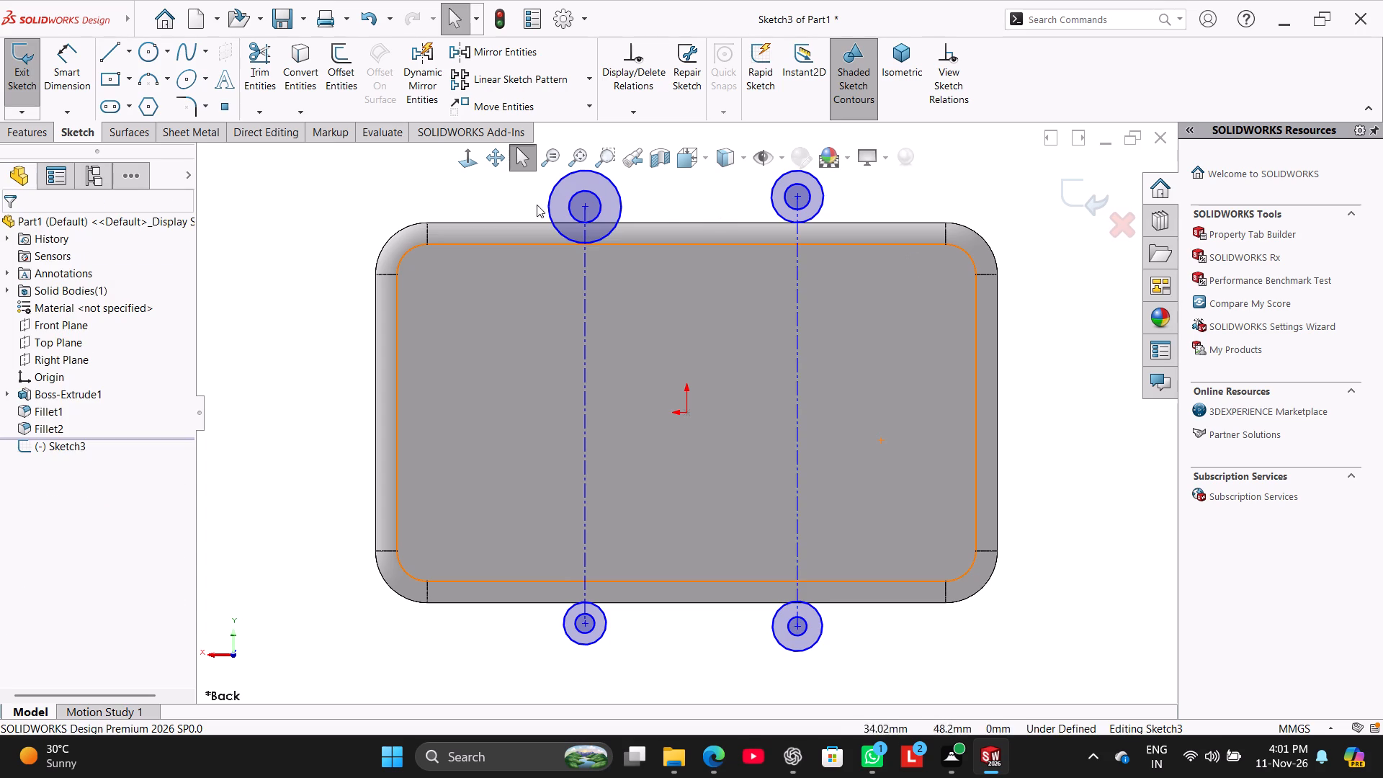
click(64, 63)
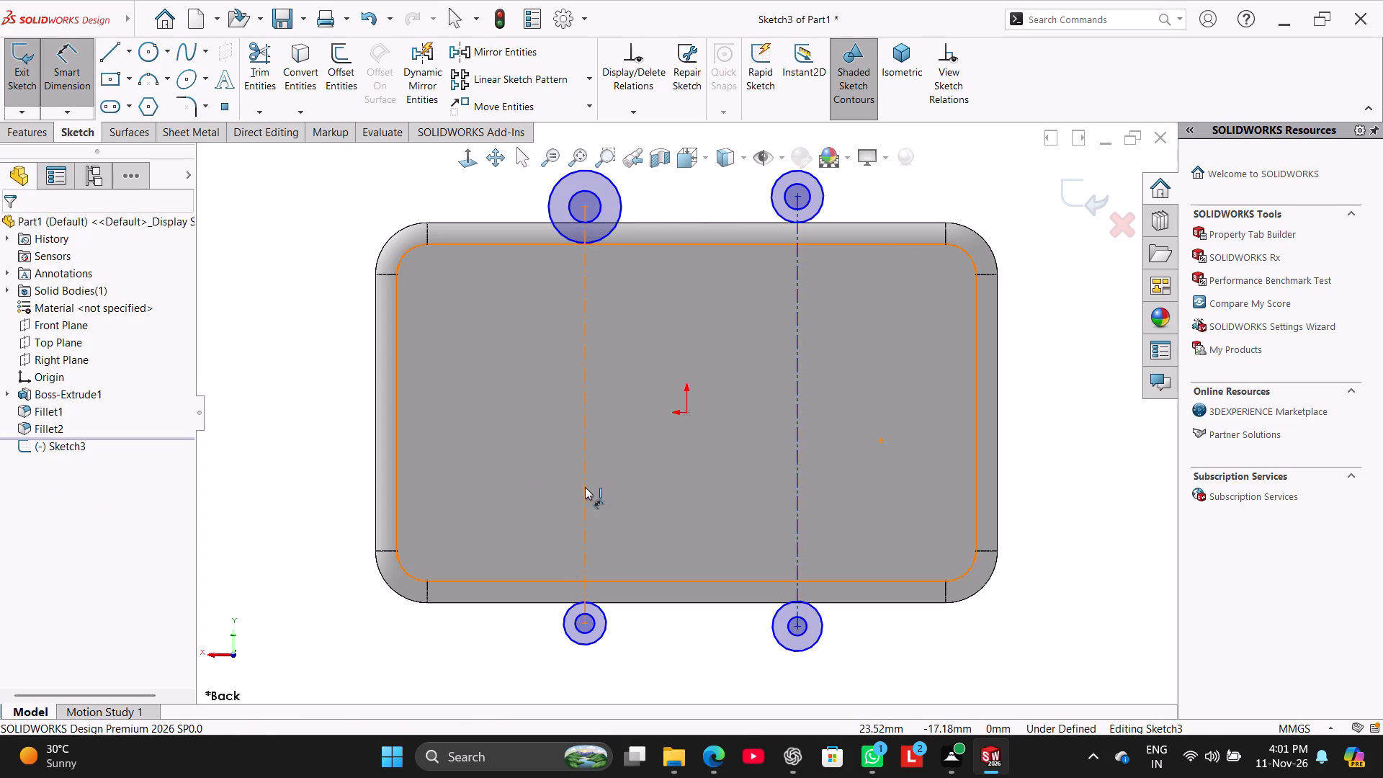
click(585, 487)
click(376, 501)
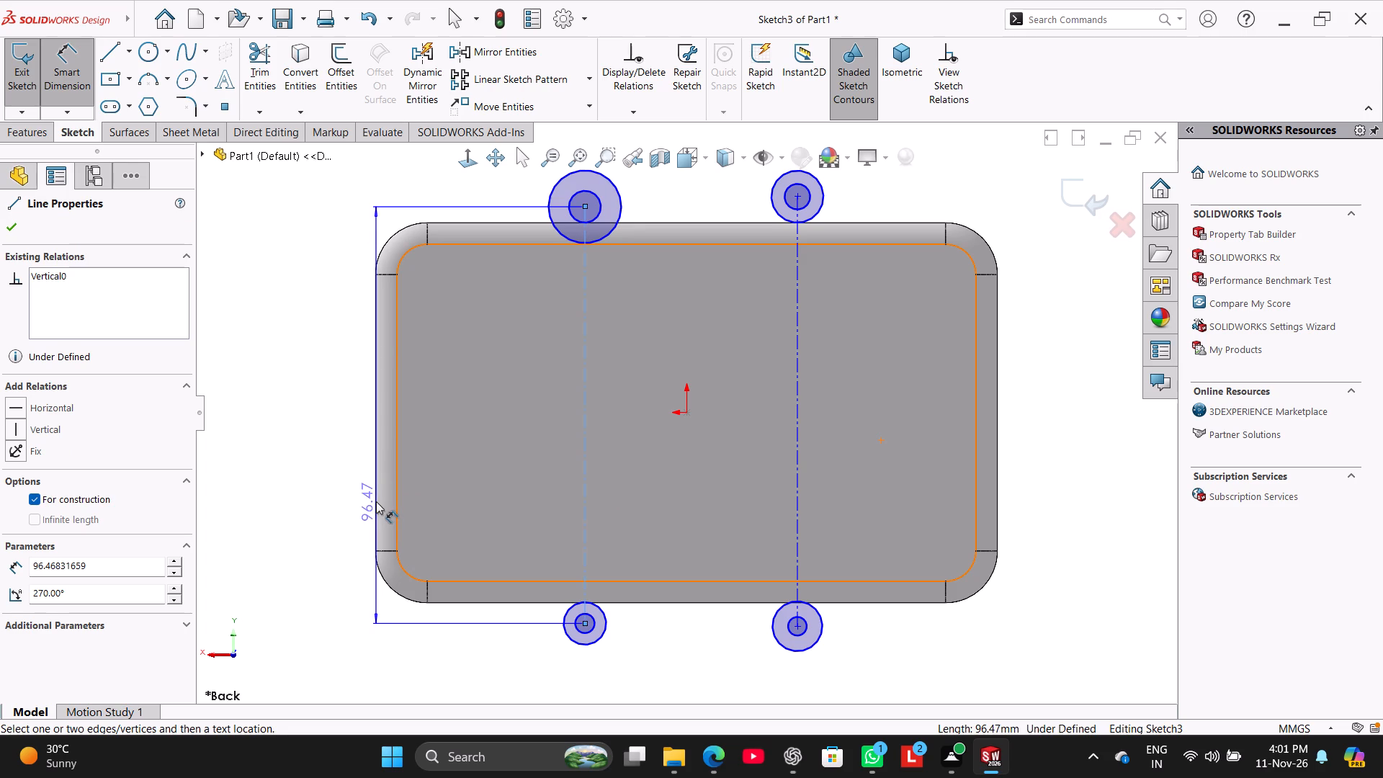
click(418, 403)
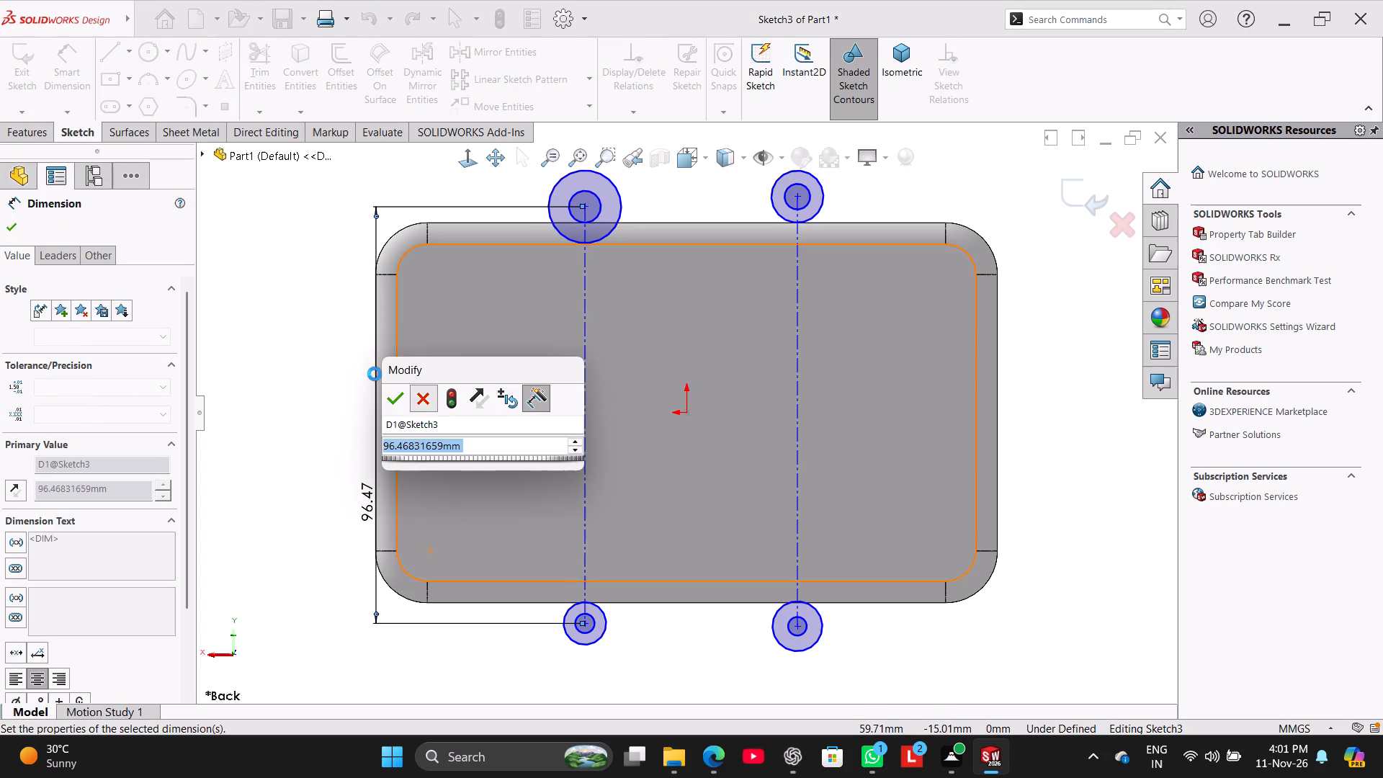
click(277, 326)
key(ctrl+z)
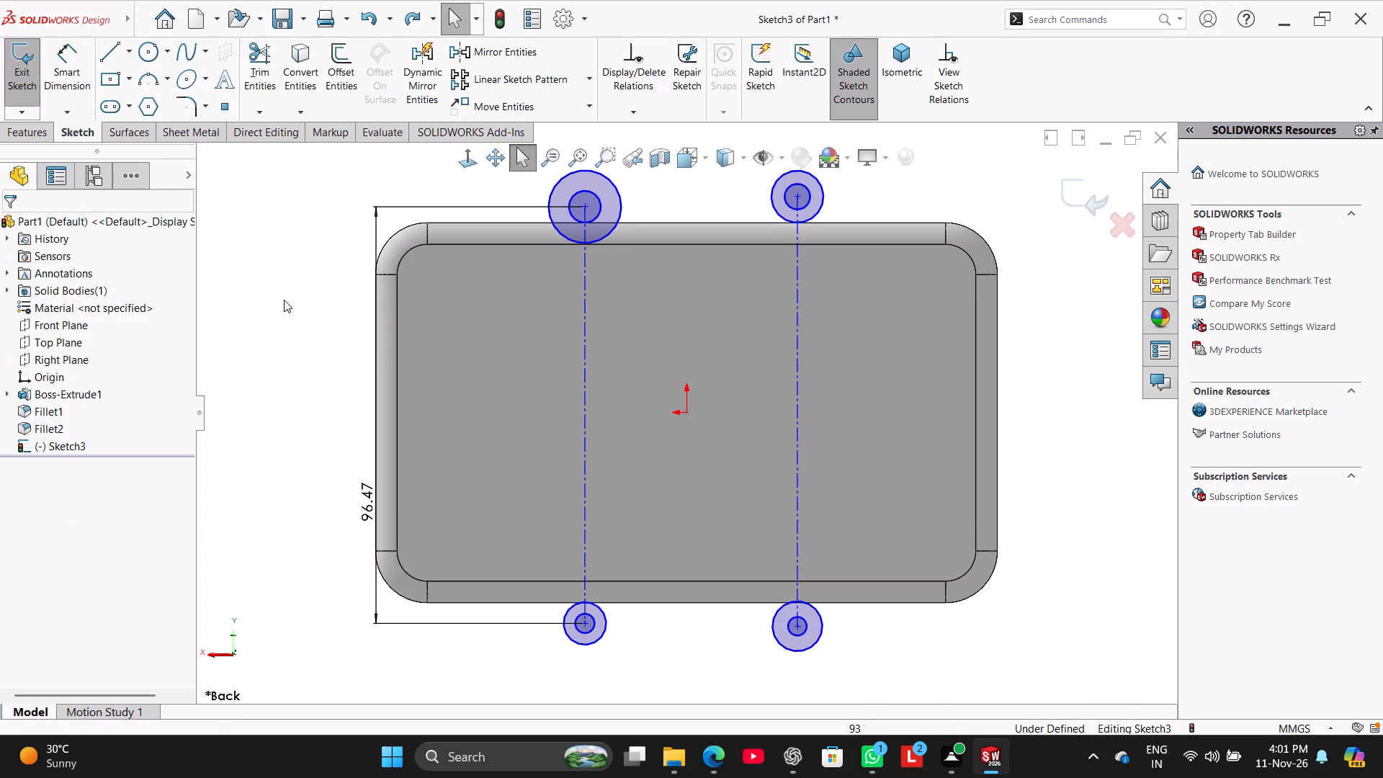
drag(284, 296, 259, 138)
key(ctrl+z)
Dimension the left centerline 48 mm from the plate's left outer edge.
click(66, 65)
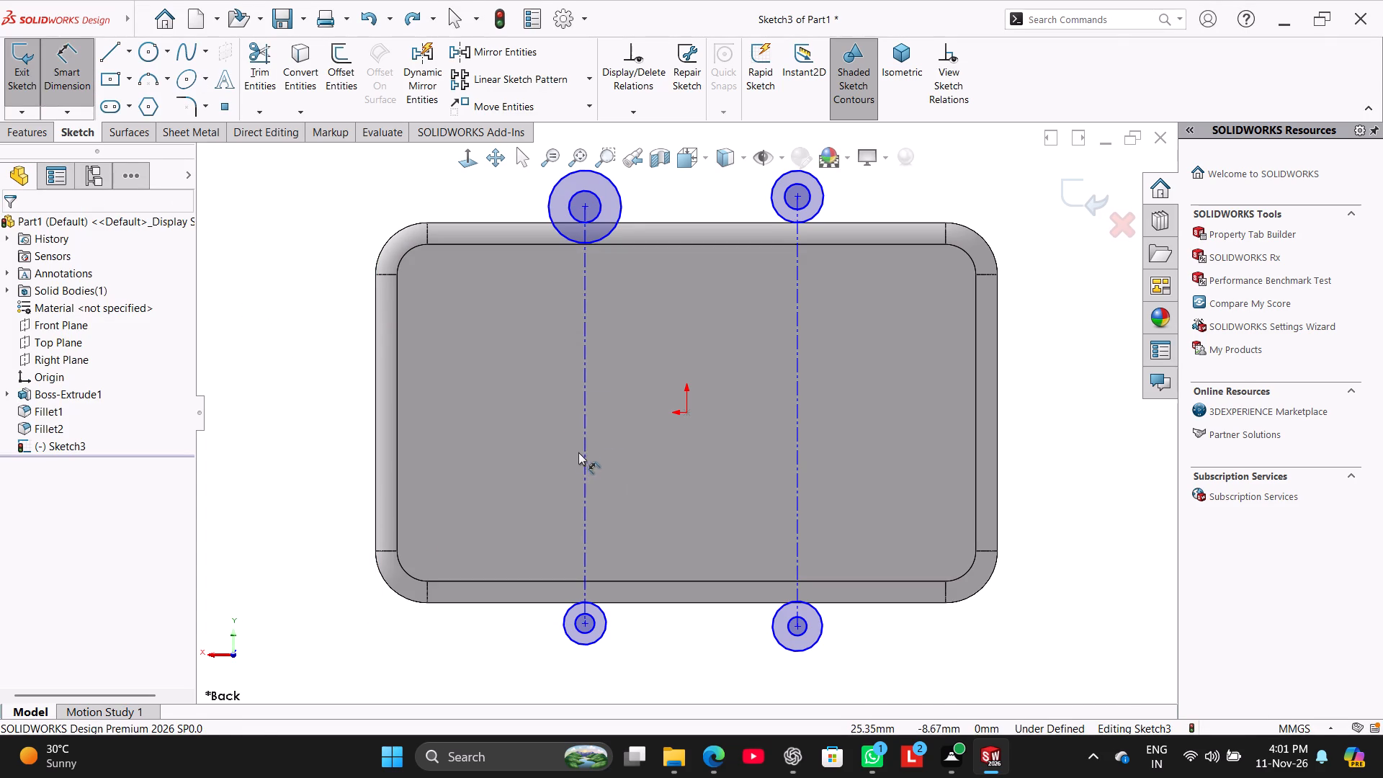
click(583, 462)
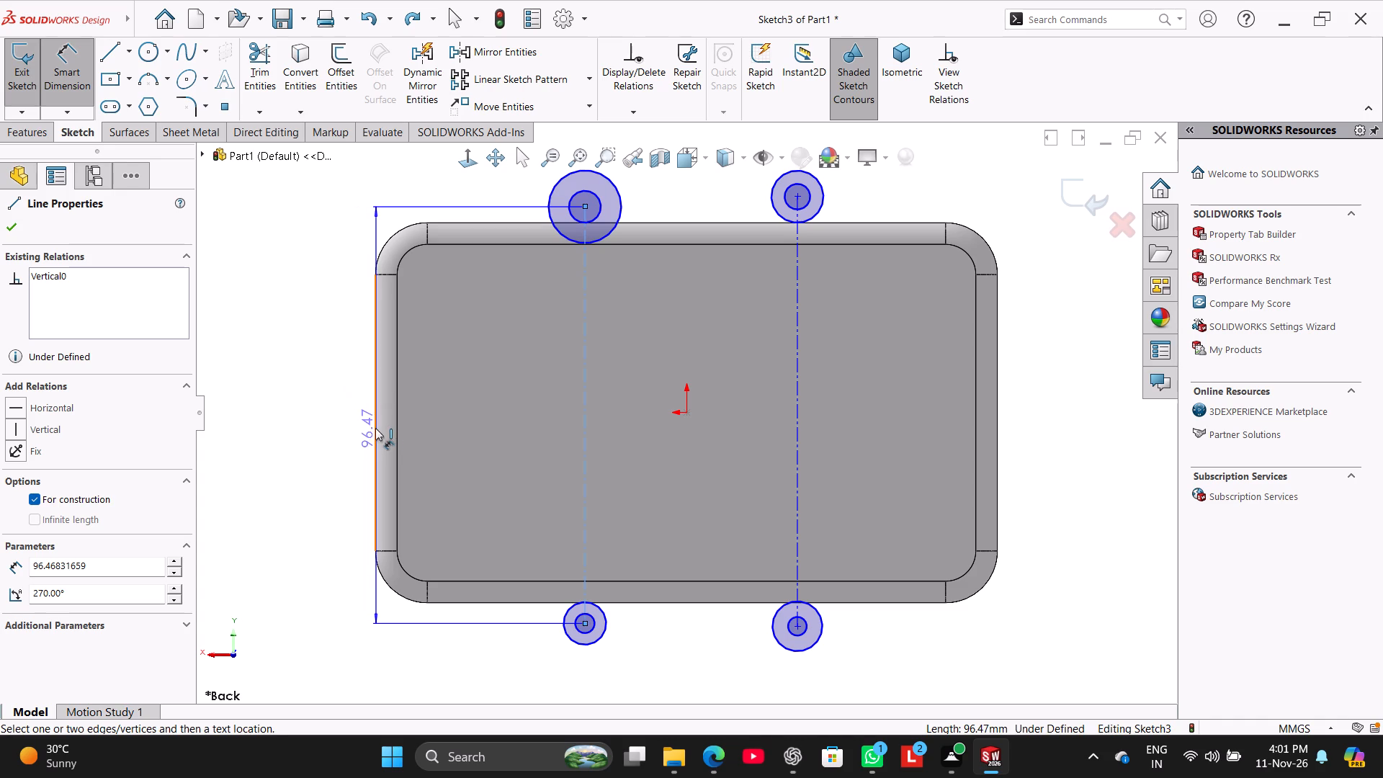
click(375, 428)
click(466, 645)
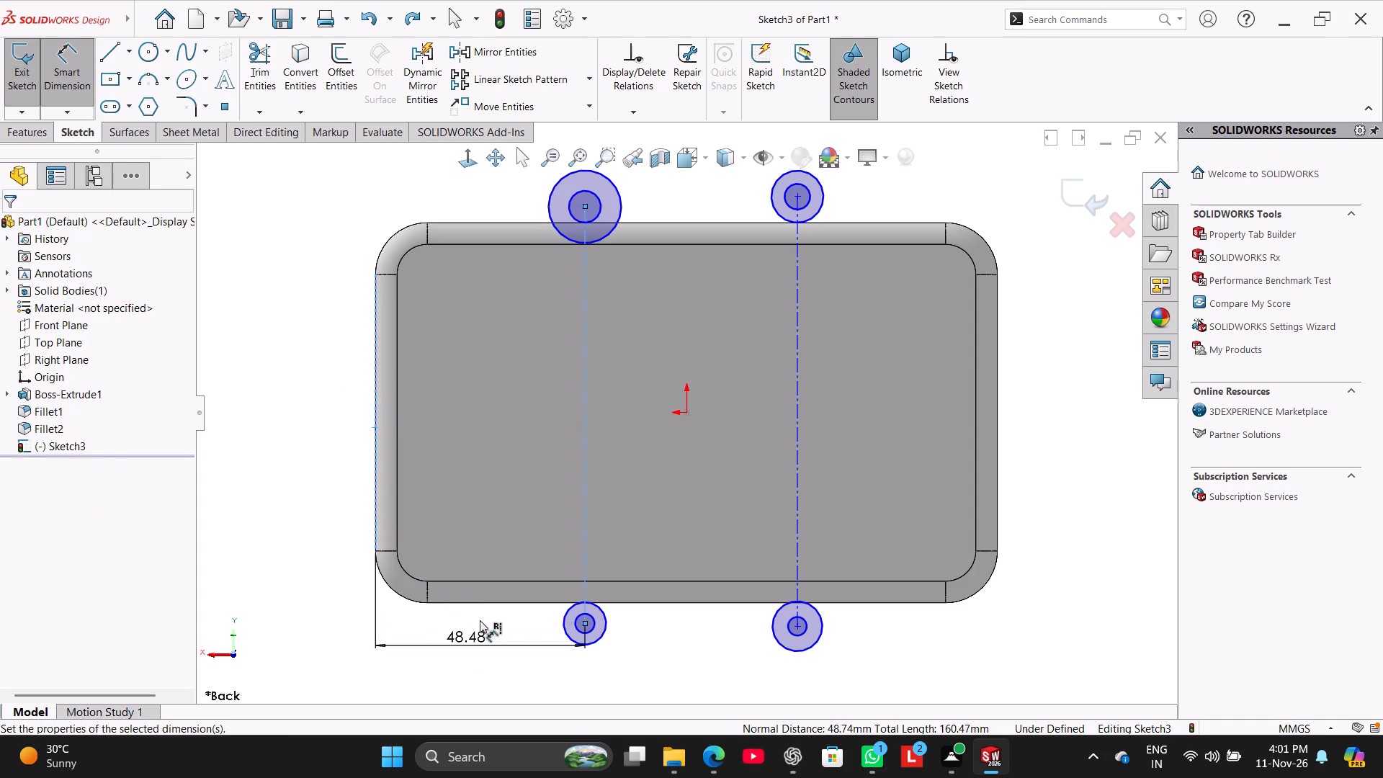
key(4)
key(8)
key(Return)
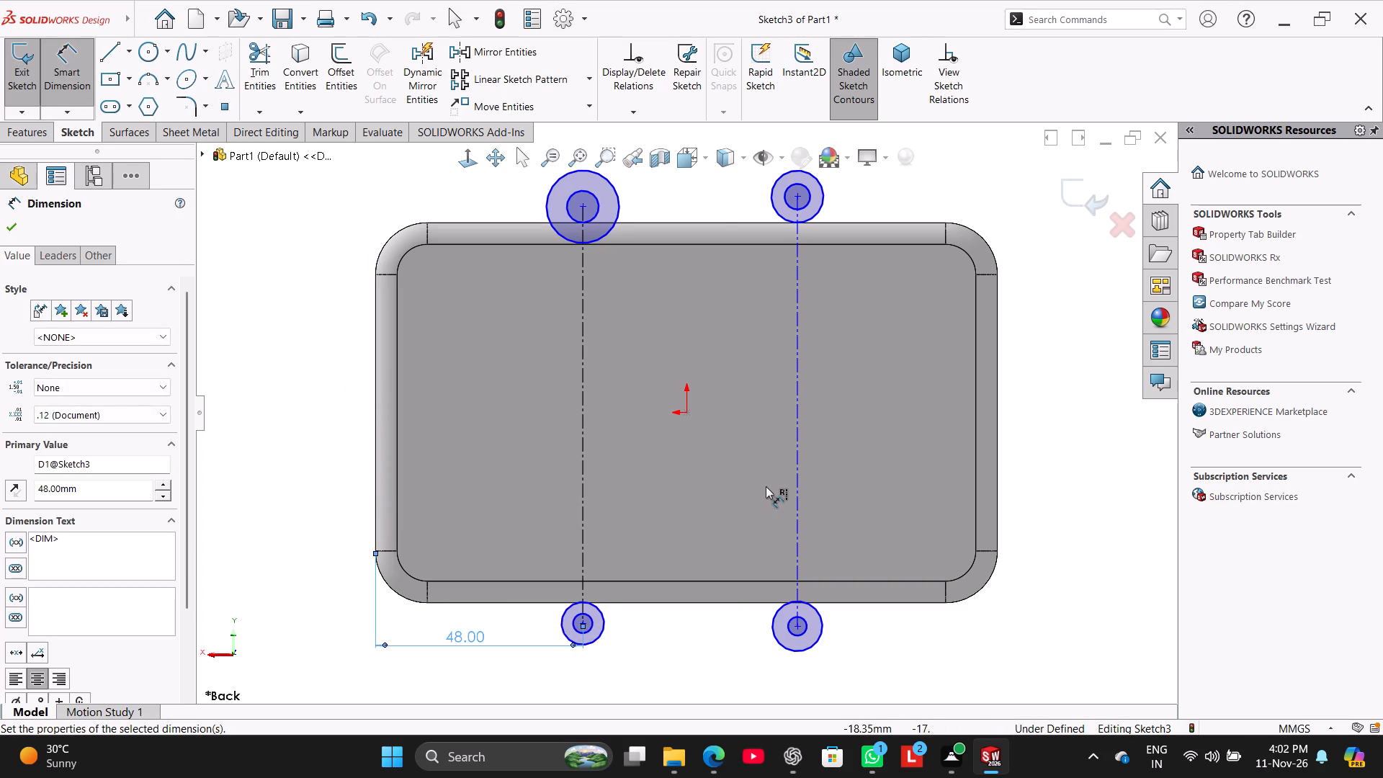
Dimension the right centerline 24 mm from the plate's right outer edge.
click(797, 463)
click(998, 524)
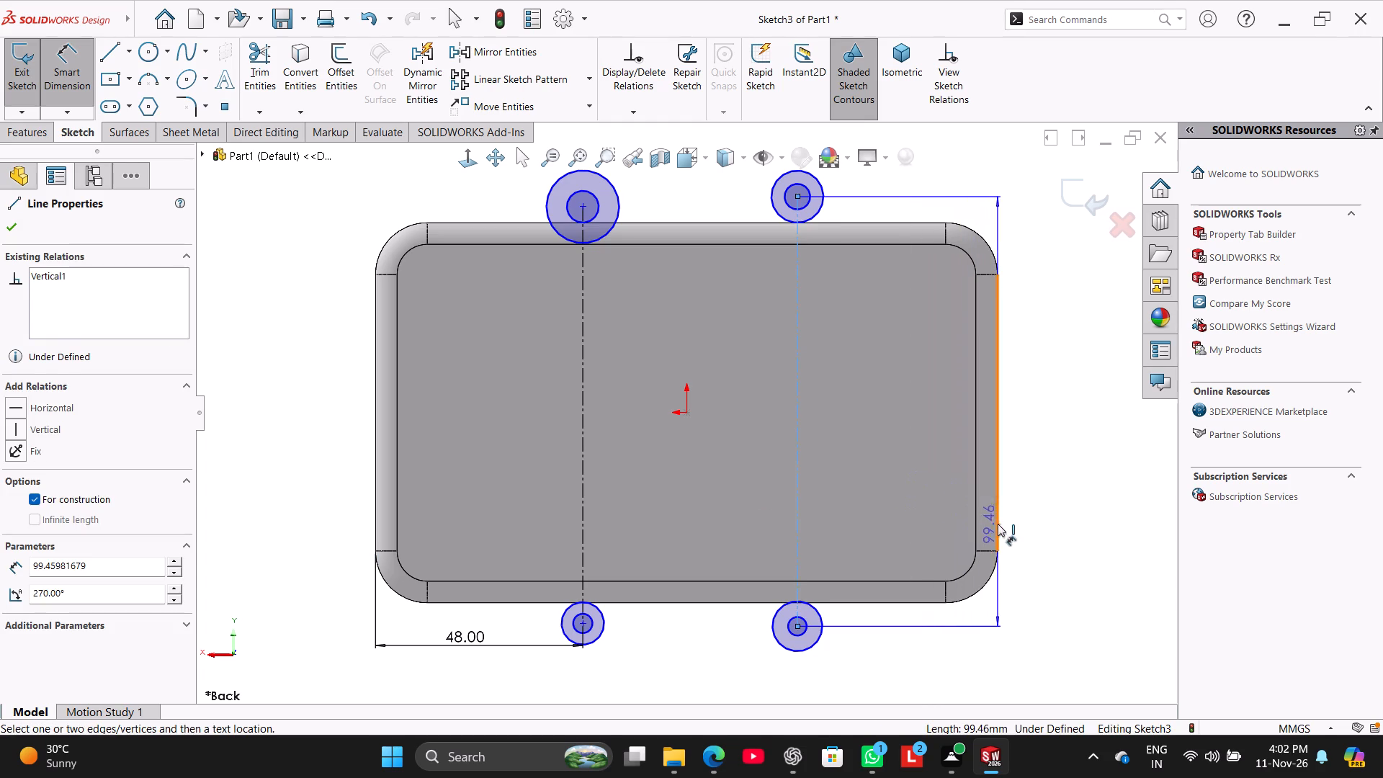
click(903, 631)
key(2)
key(4)
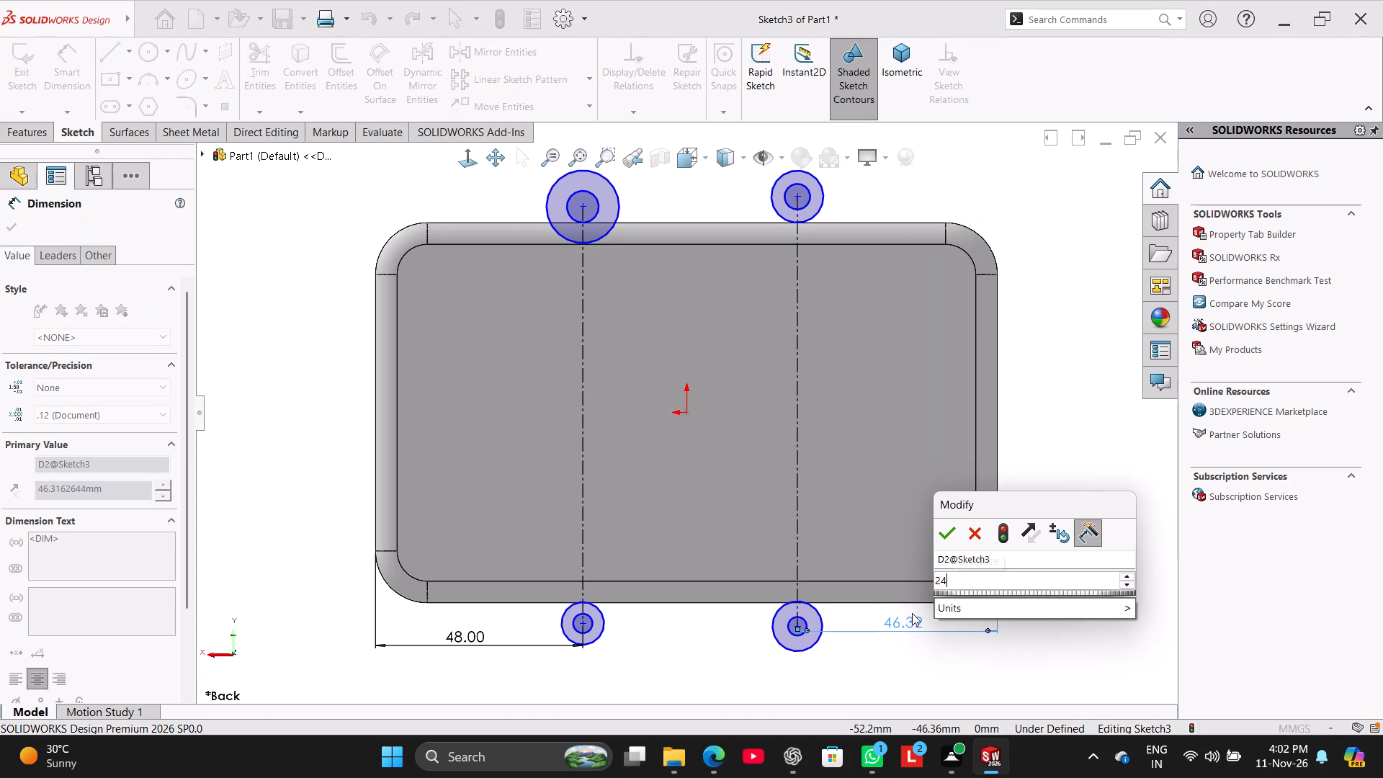
key(Return)
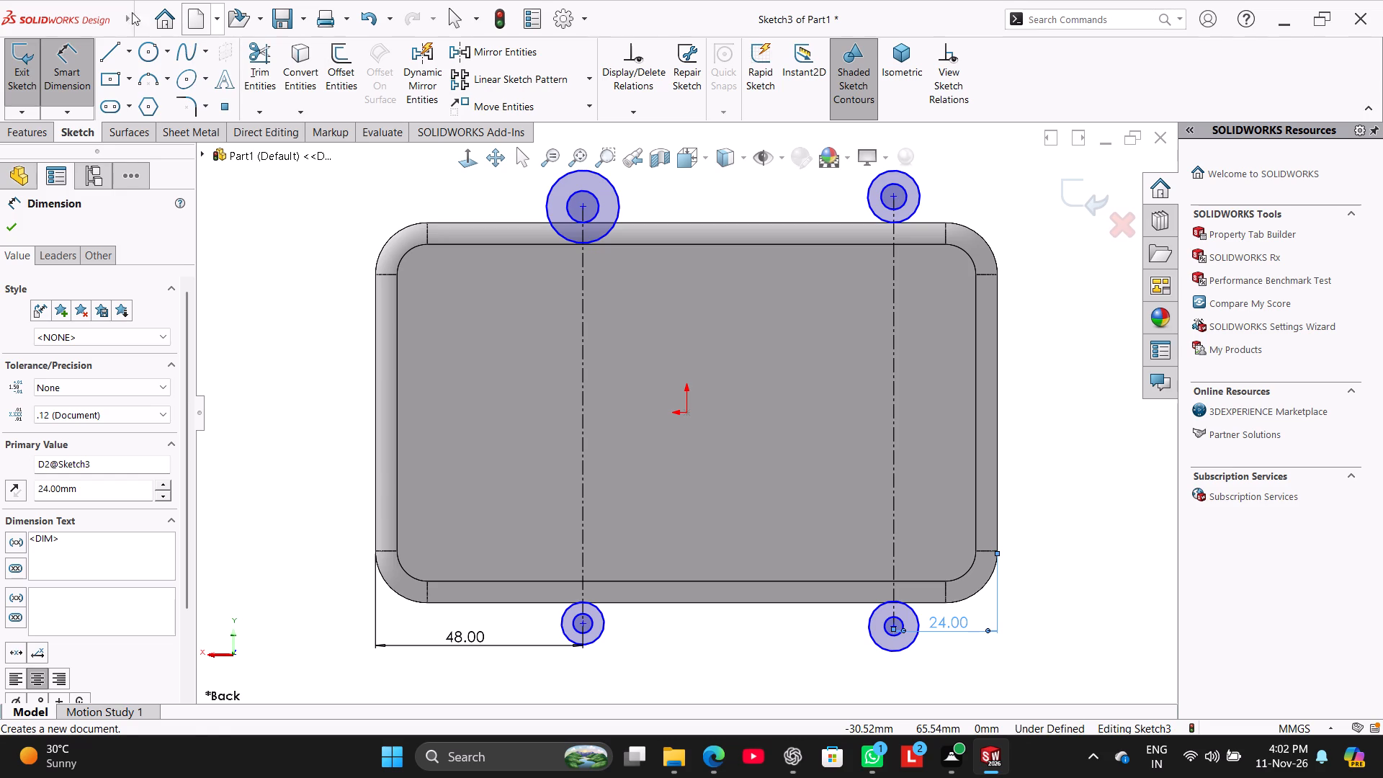
right_click(300, 303)
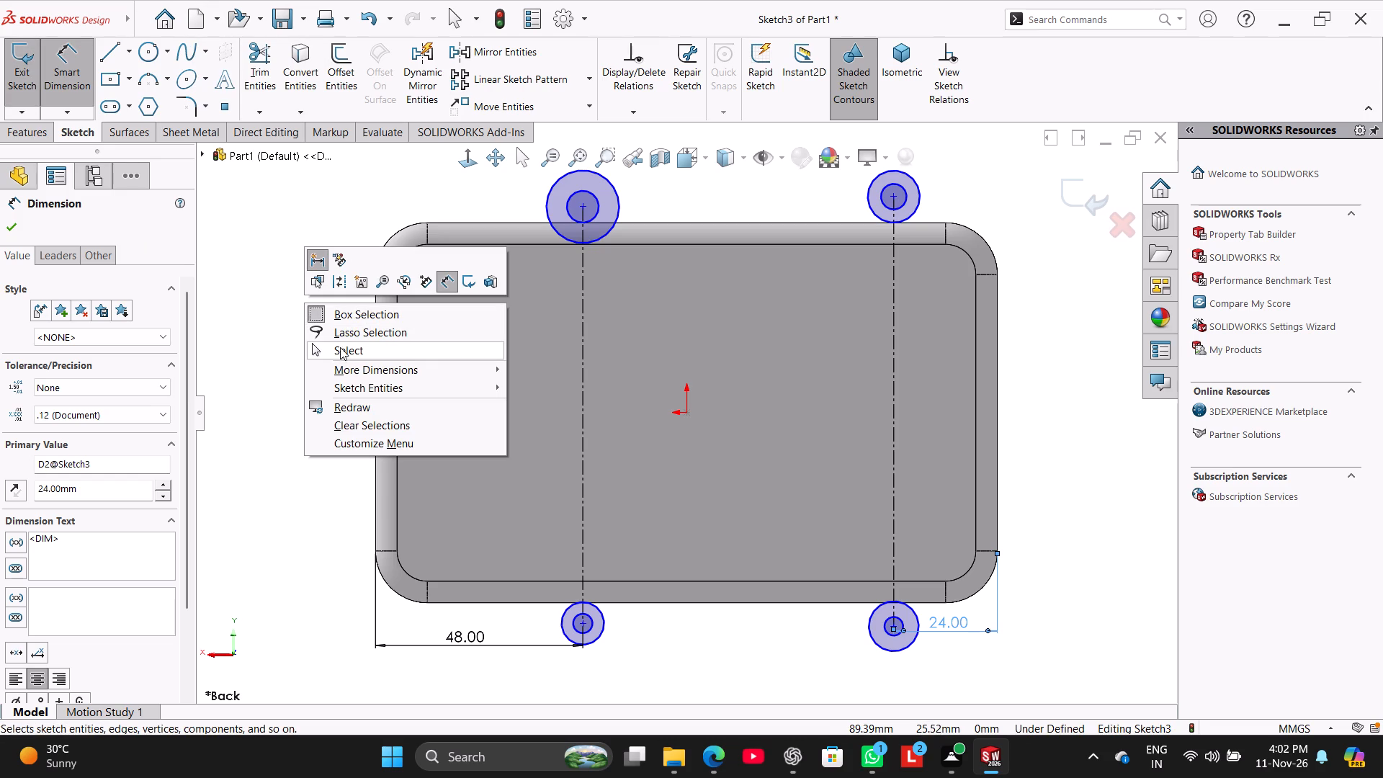
click(345, 352)
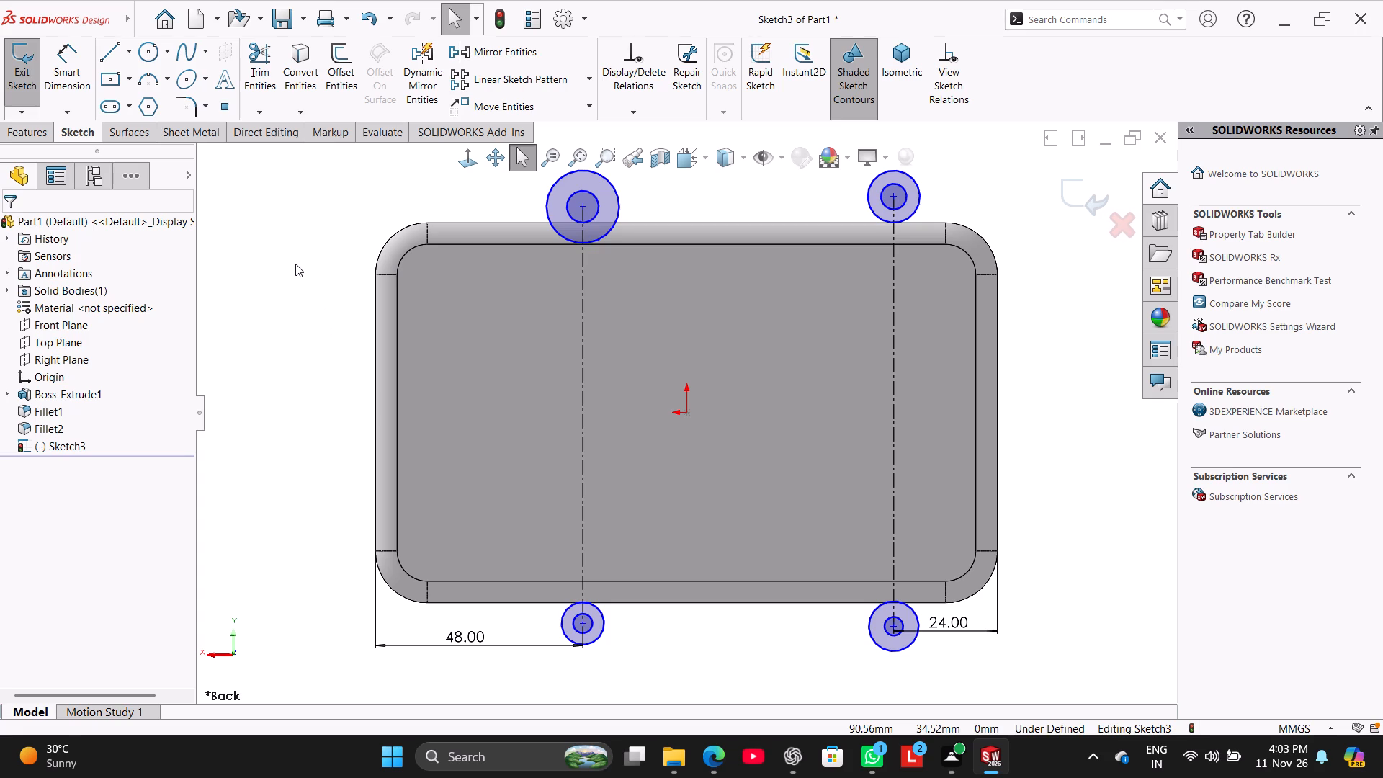
Examine the circle pairs against the plate from angled, front and back views, ending square to the back side.
middle_drag(291, 272, 340, 390)
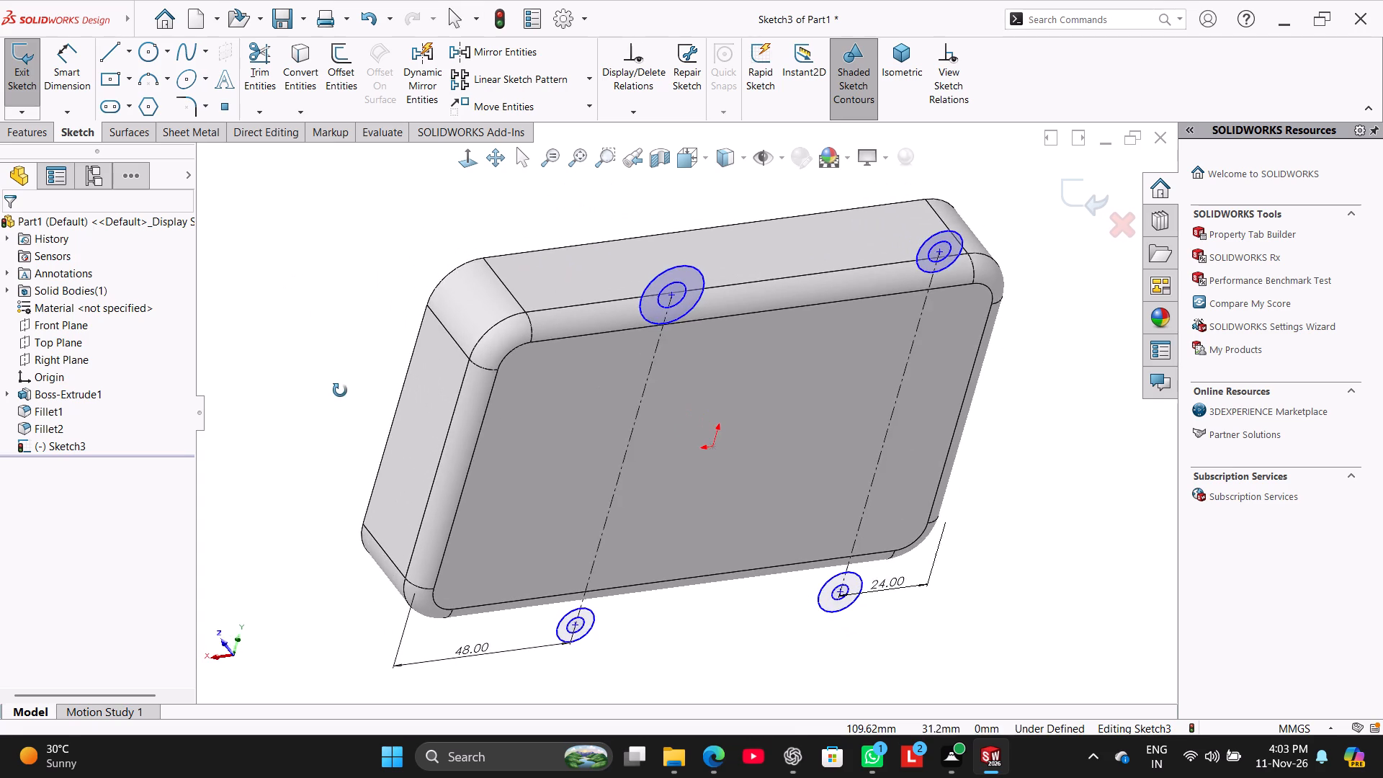
middle_drag(340, 390, 311, 283)
click(465, 158)
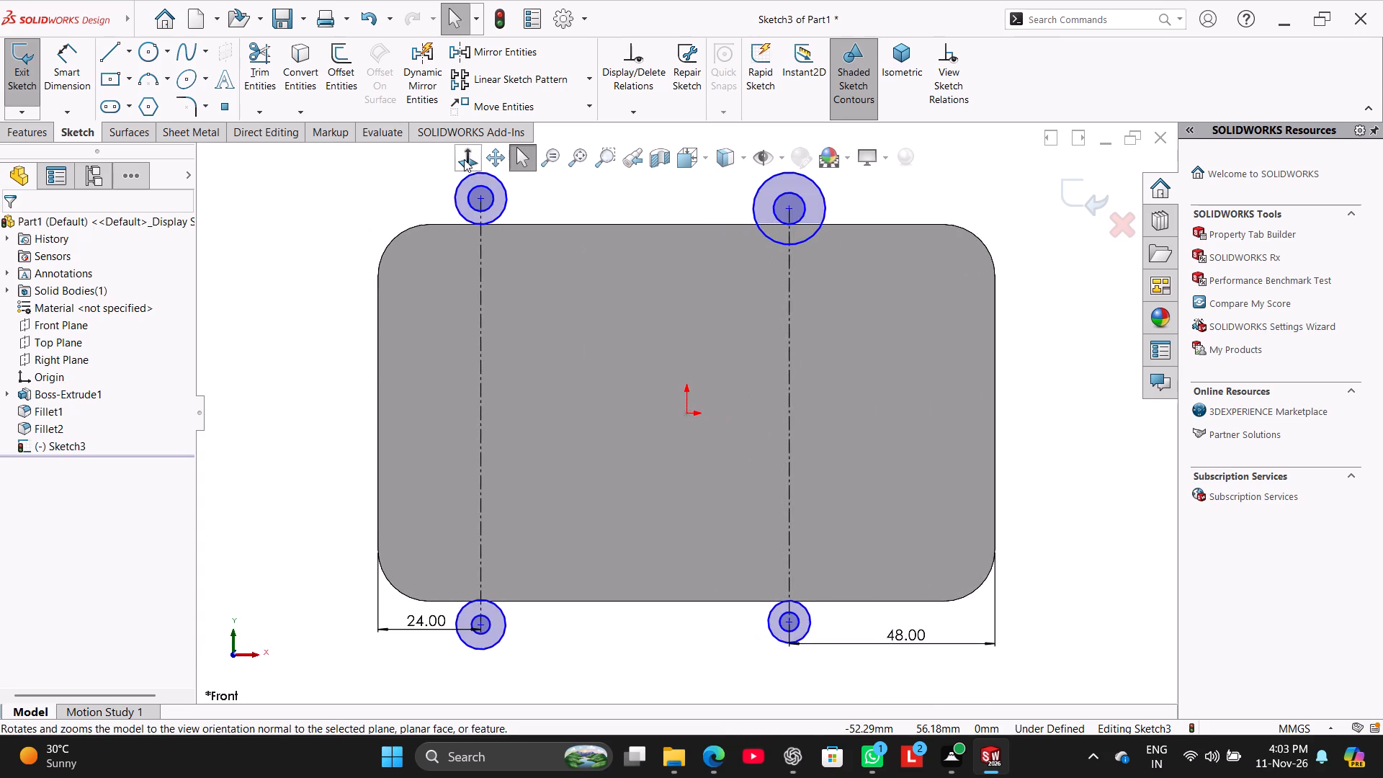
click(464, 159)
click(329, 243)
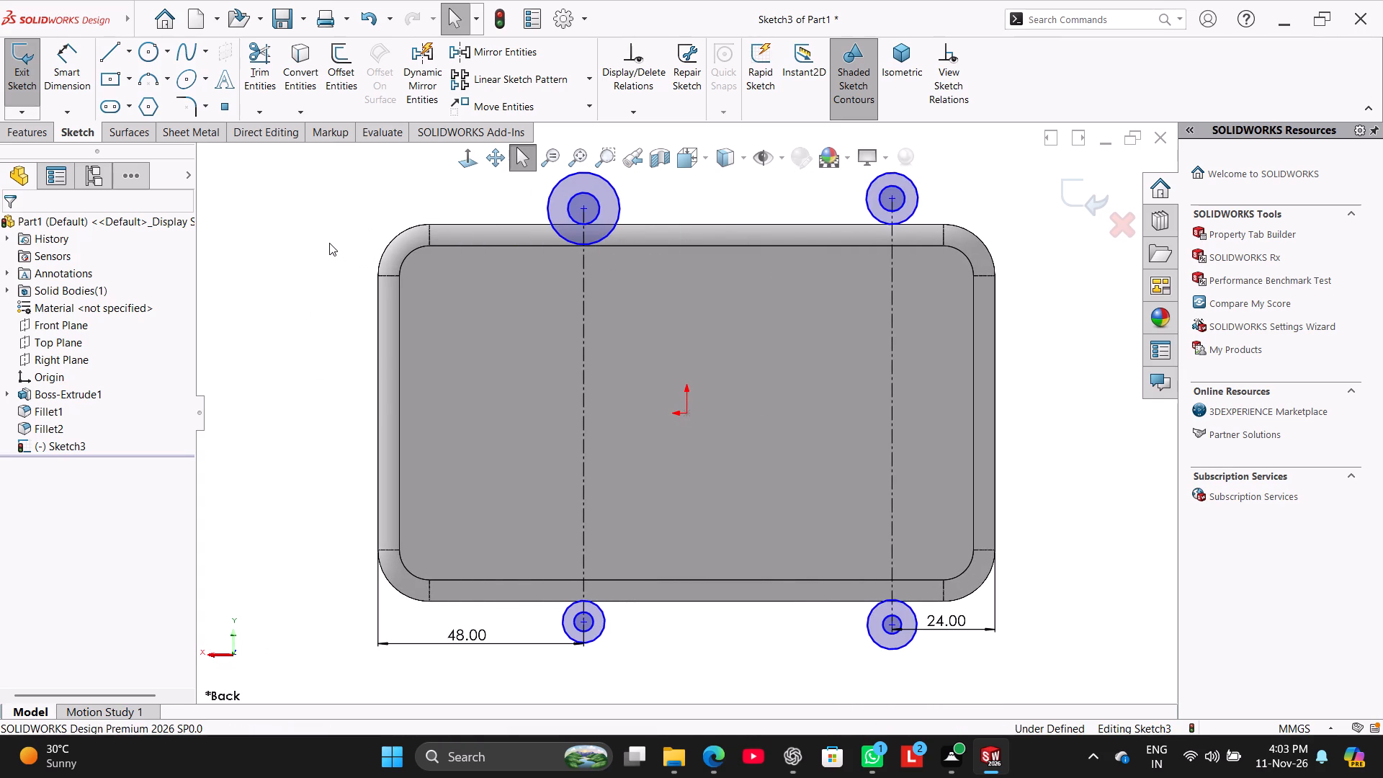
middle_drag(329, 243, 383, 346)
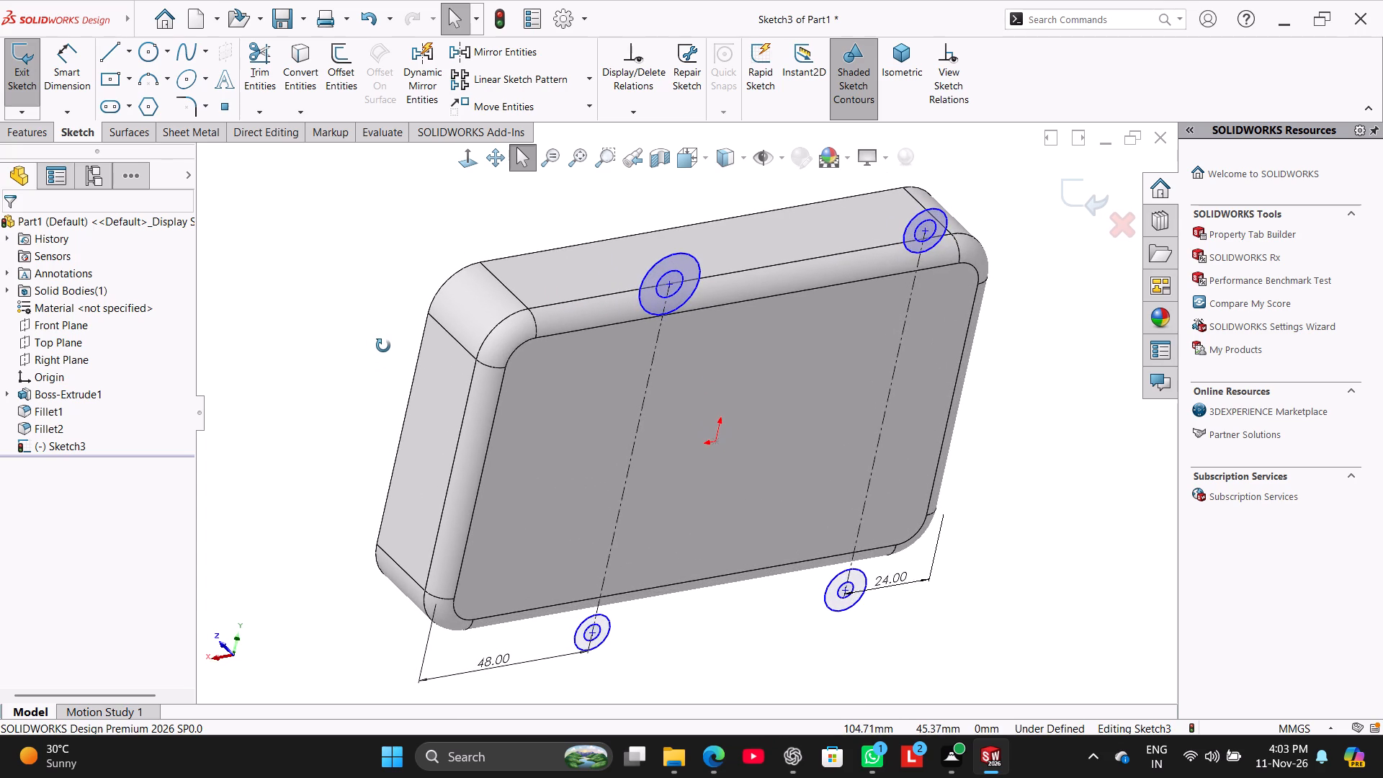
middle_drag(383, 346, 385, 346)
middle_drag(385, 346, 386, 346)
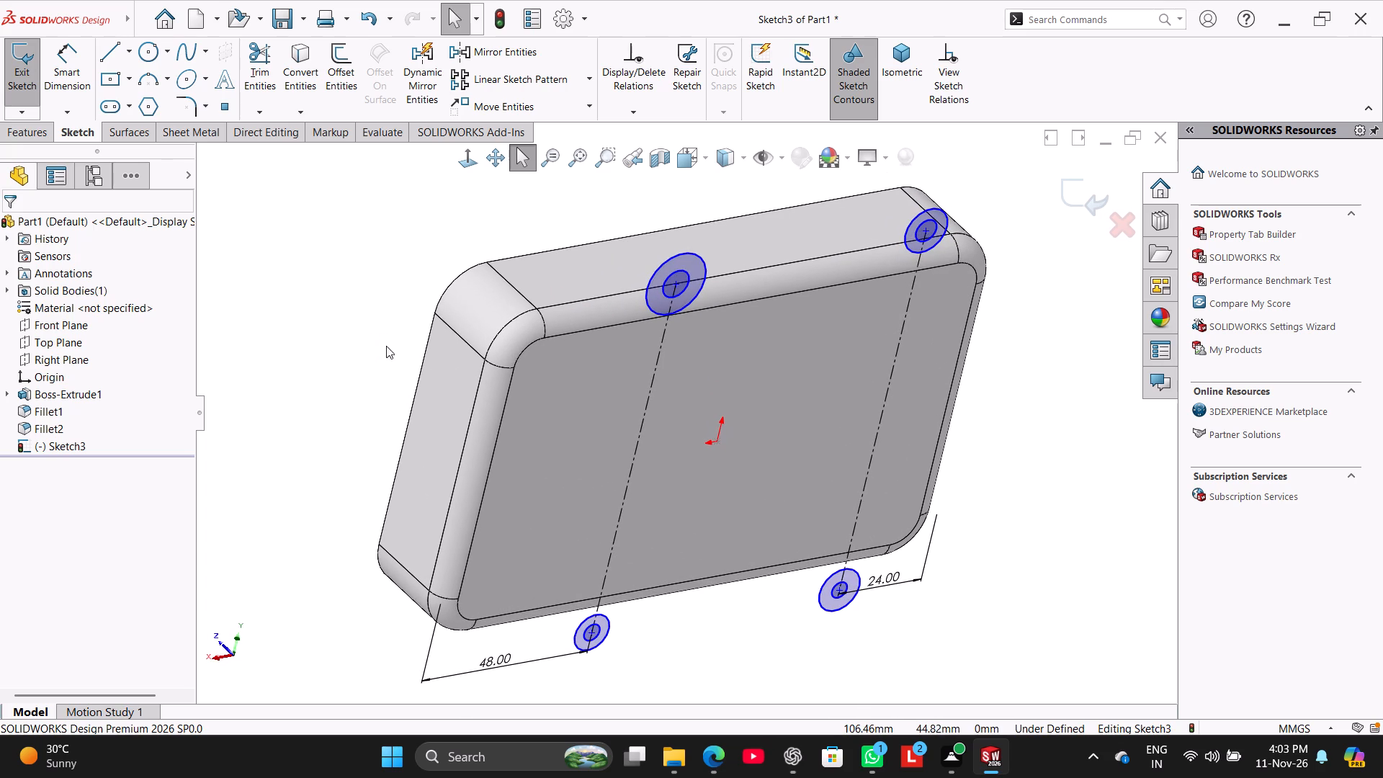
click(458, 170)
click(447, 162)
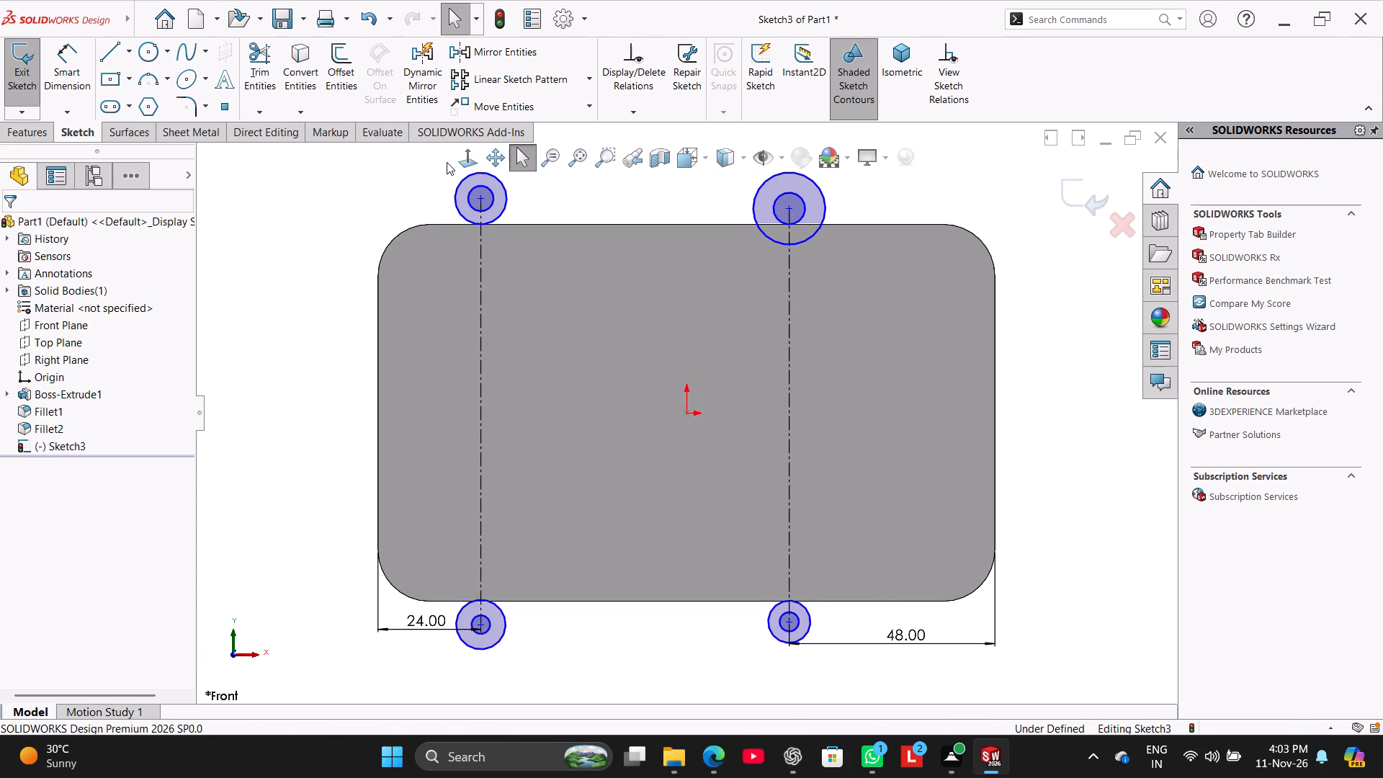
click(454, 159)
click(470, 158)
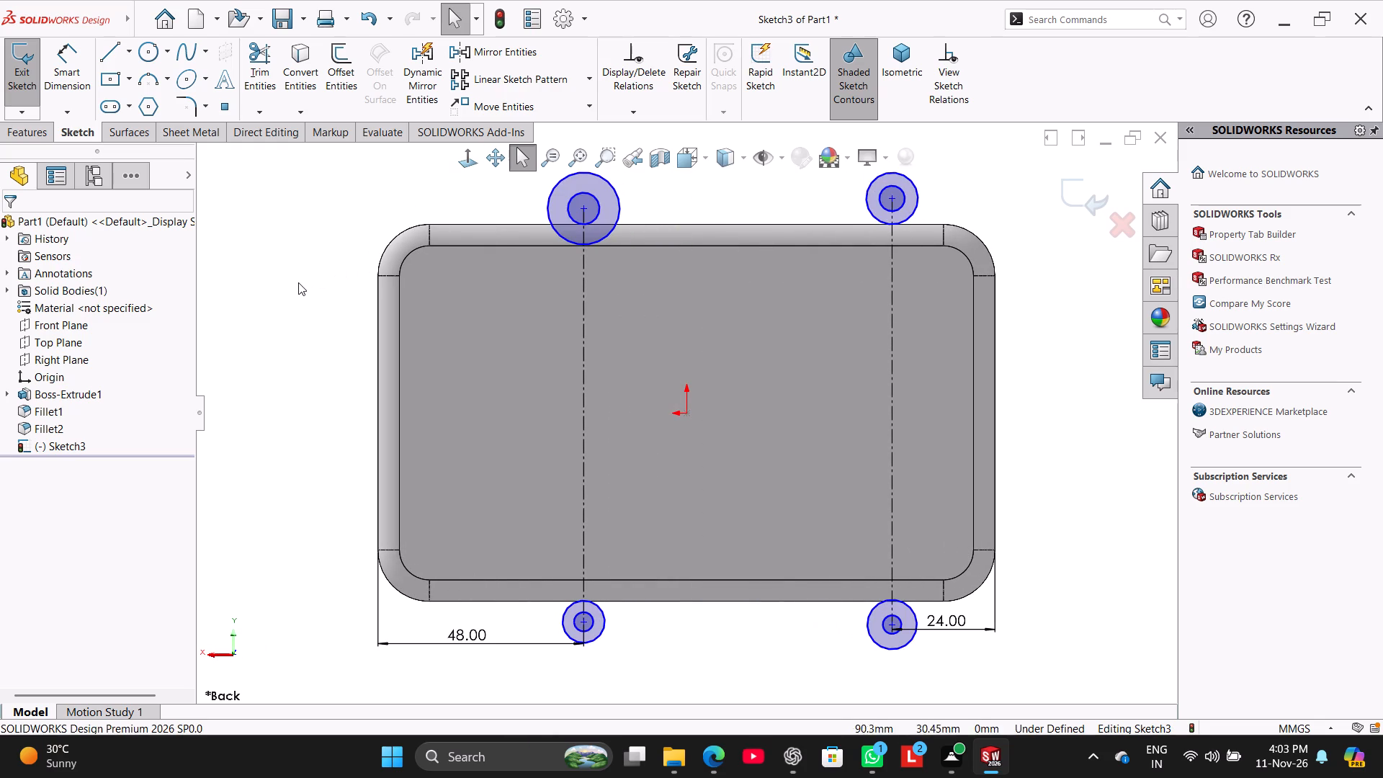
click(297, 282)
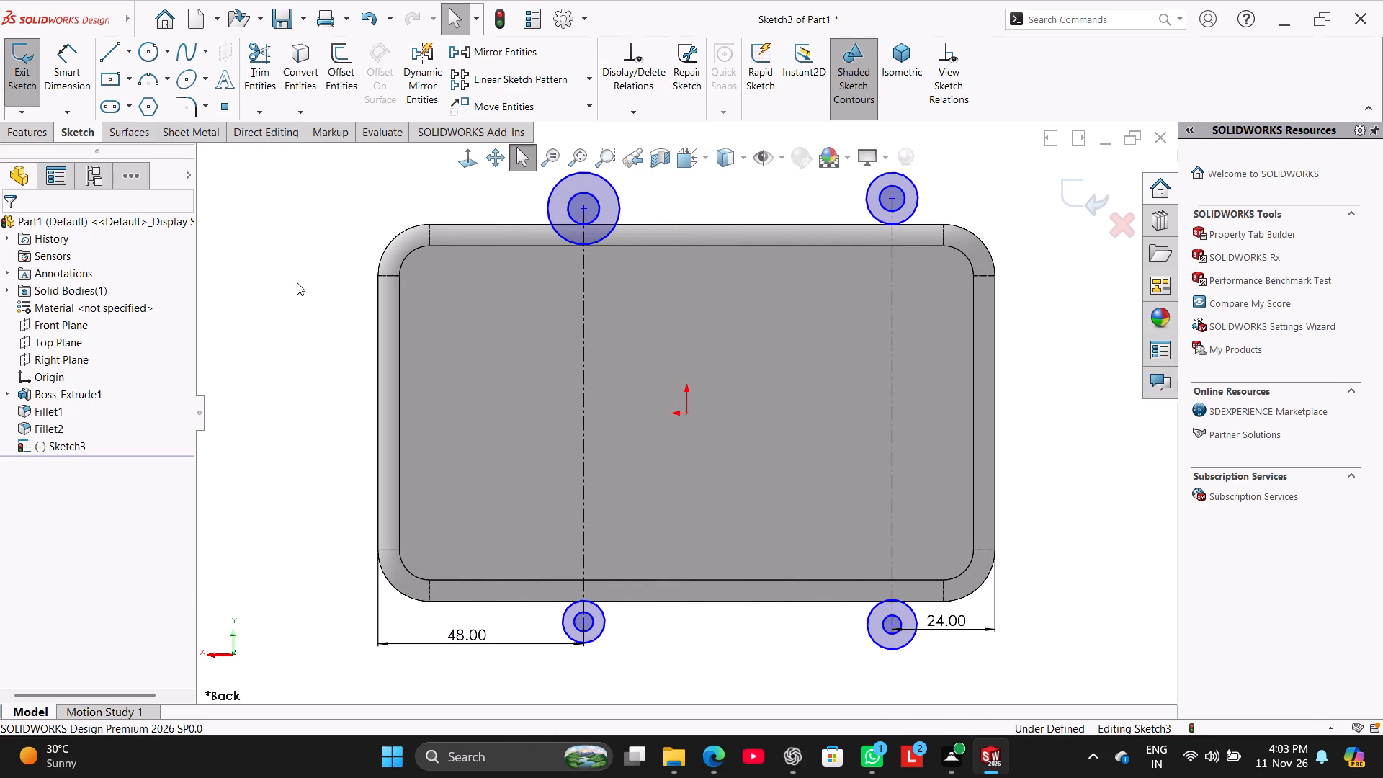
Dimension the outer circle of the upper-left pair to a diameter of 18 mm.
click(73, 77)
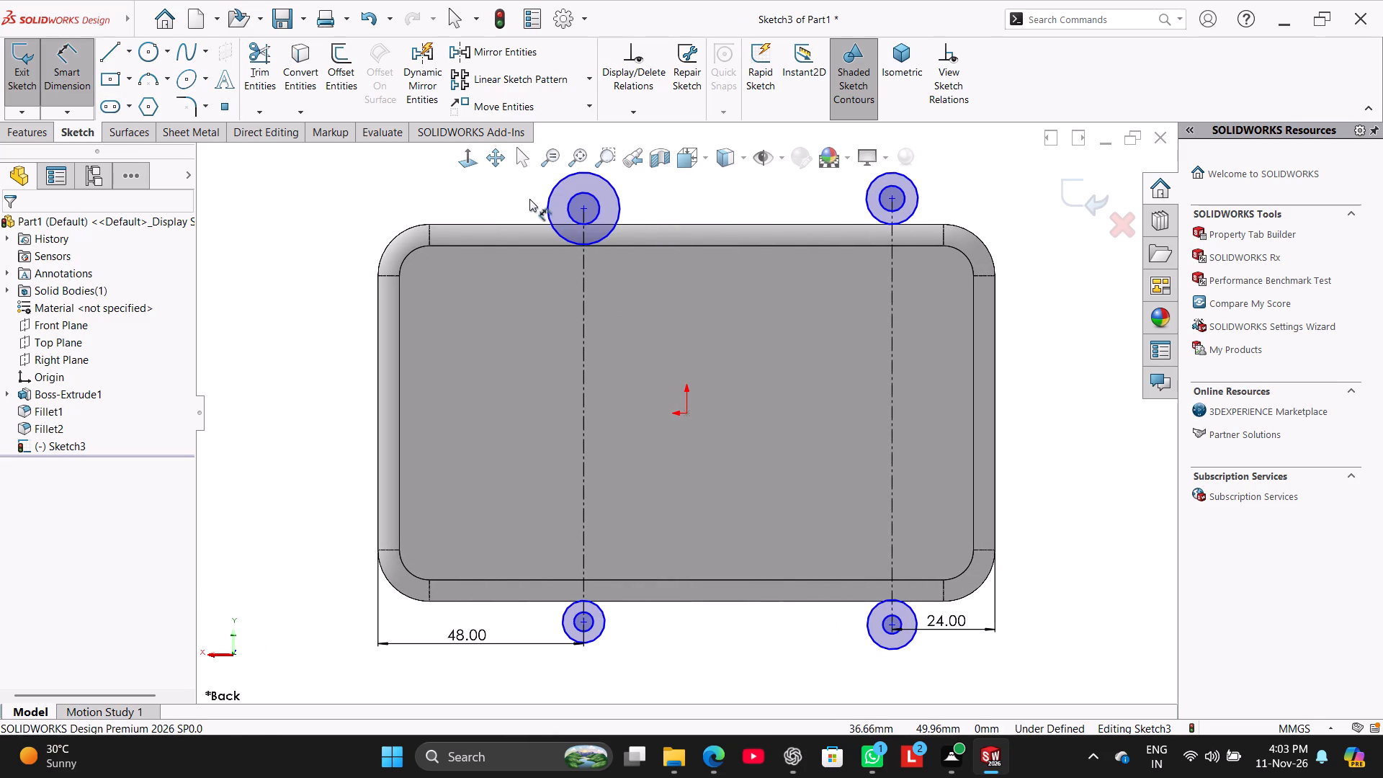
click(549, 206)
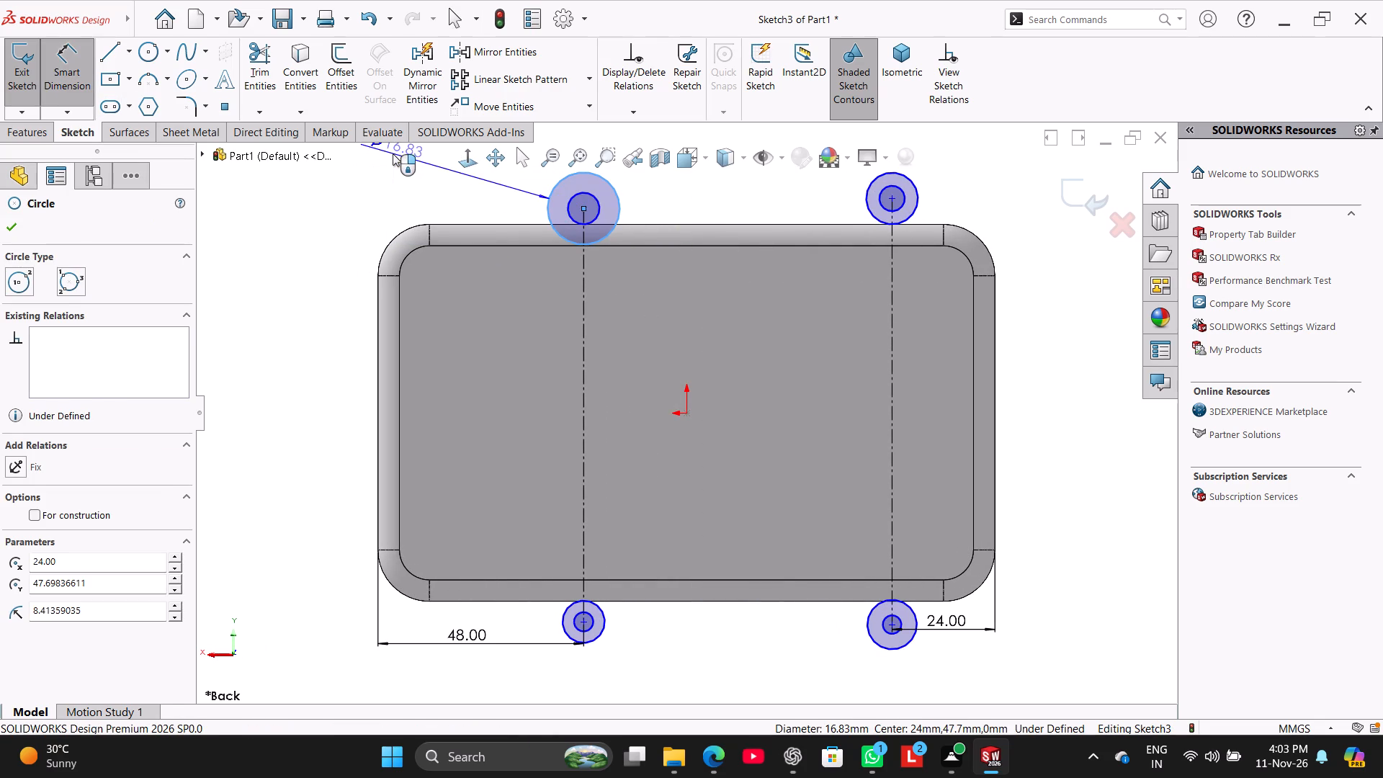
click(393, 153)
text(18)
key(Return)
Dimension the inner circle of the upper-left pair to a diameter of 8 mm.
scroll(506, 221, up, 2)
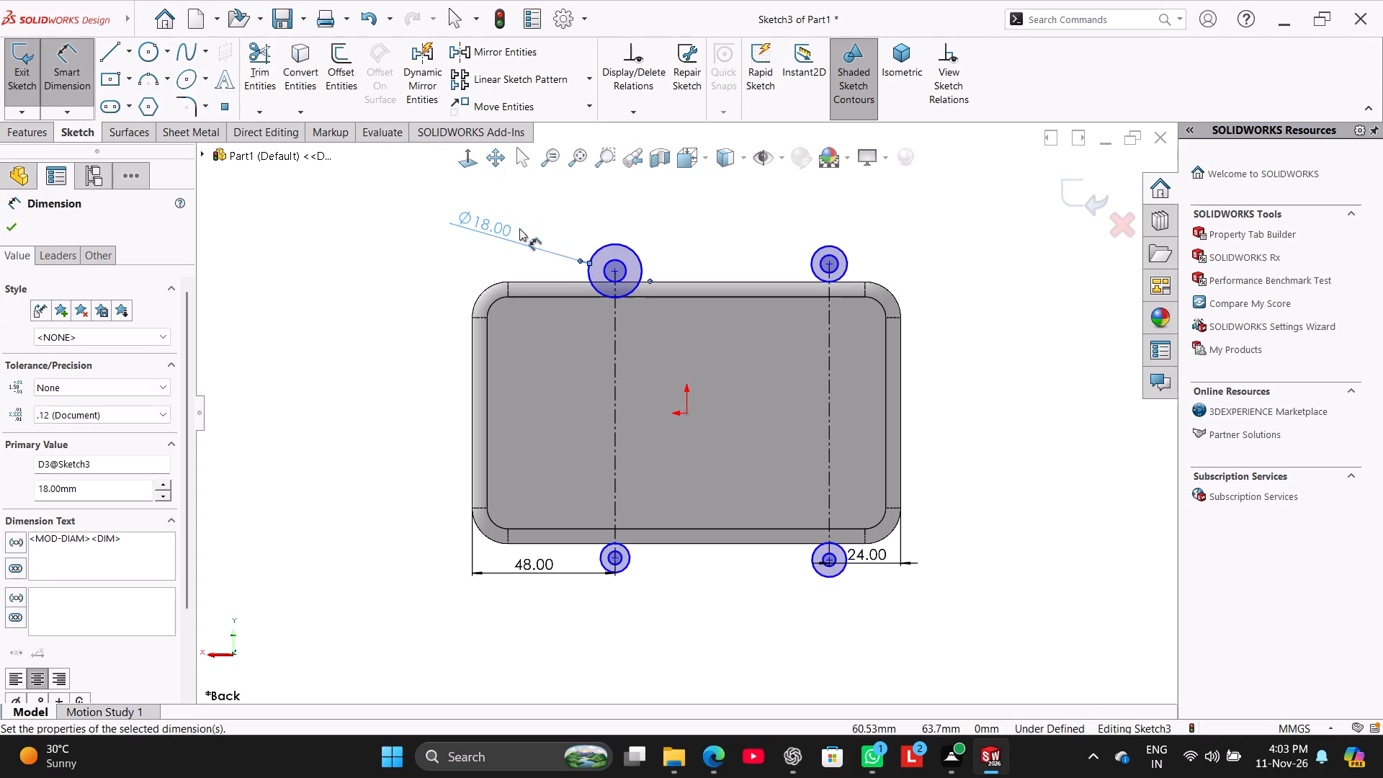
click(607, 277)
click(385, 337)
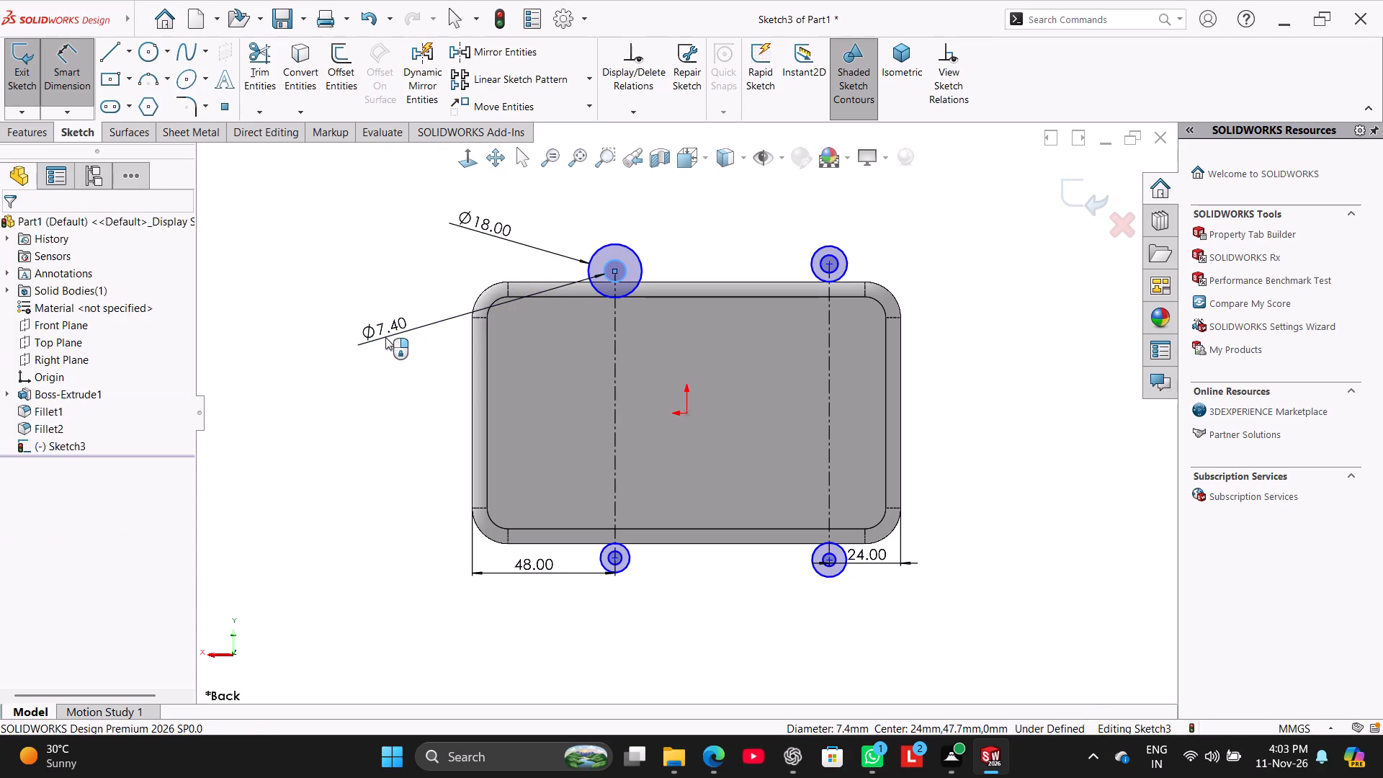
key(8)
key(Return)
right_click(332, 385)
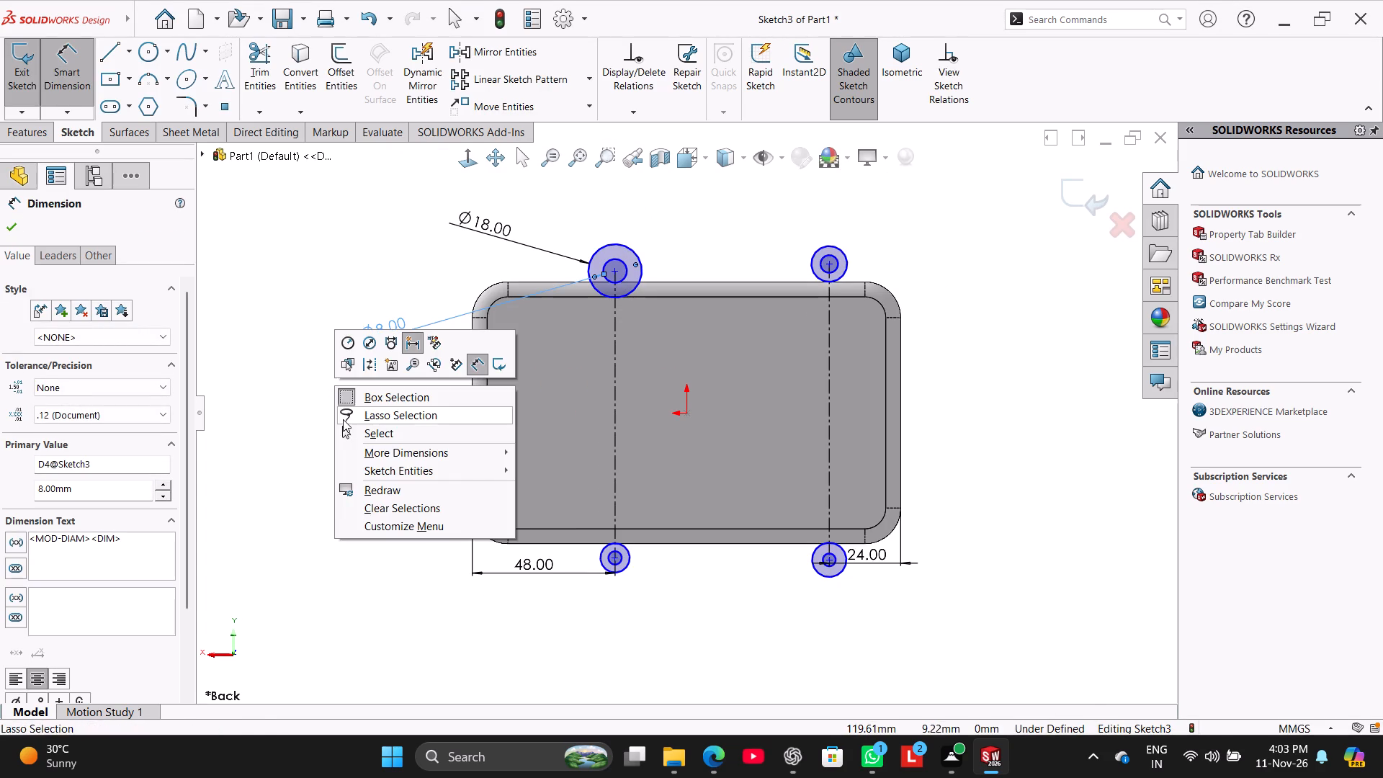
click(355, 435)
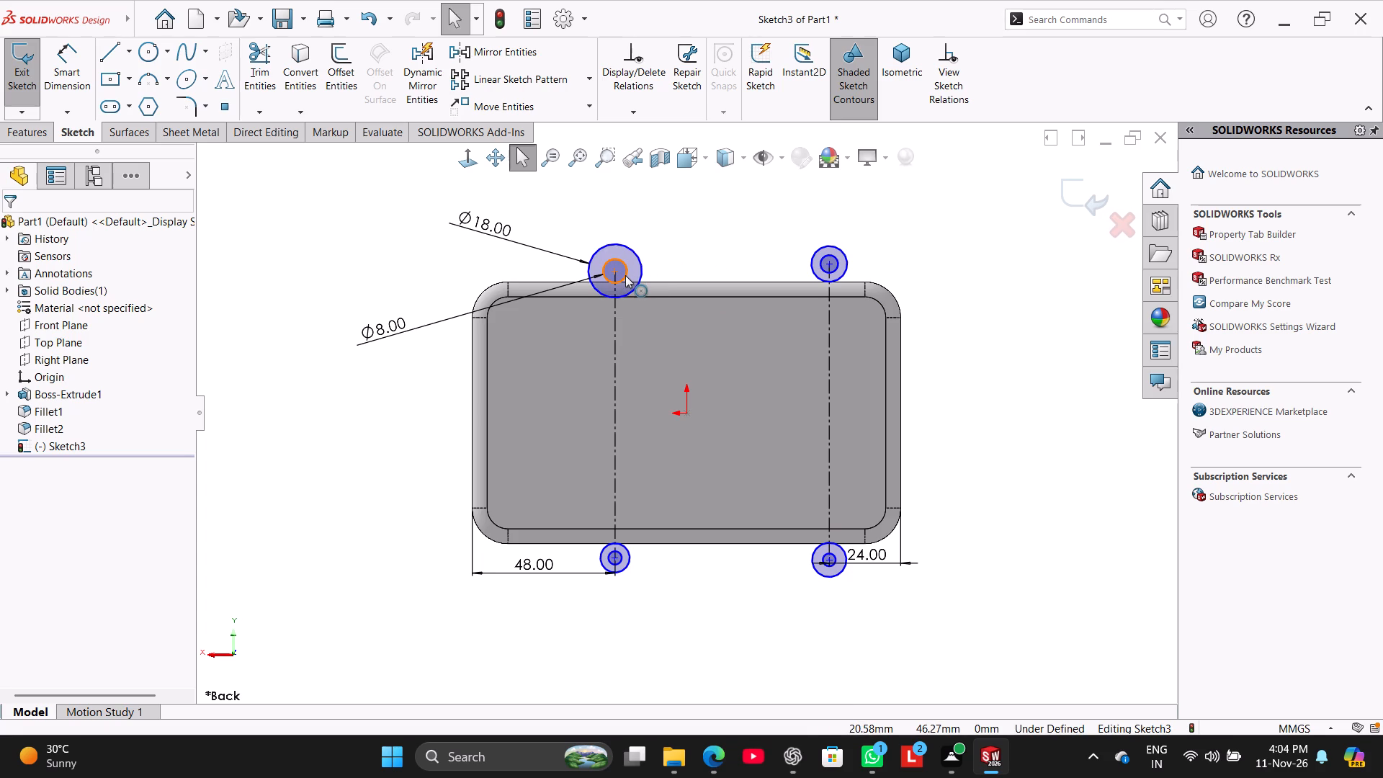
Move the upper-left circle pair's centre onto the plate's upper outer edge, keeping it on the left centerline.
scroll(619, 276, up, 3)
scroll(619, 276, down, 4)
scroll(673, 380, down, 1)
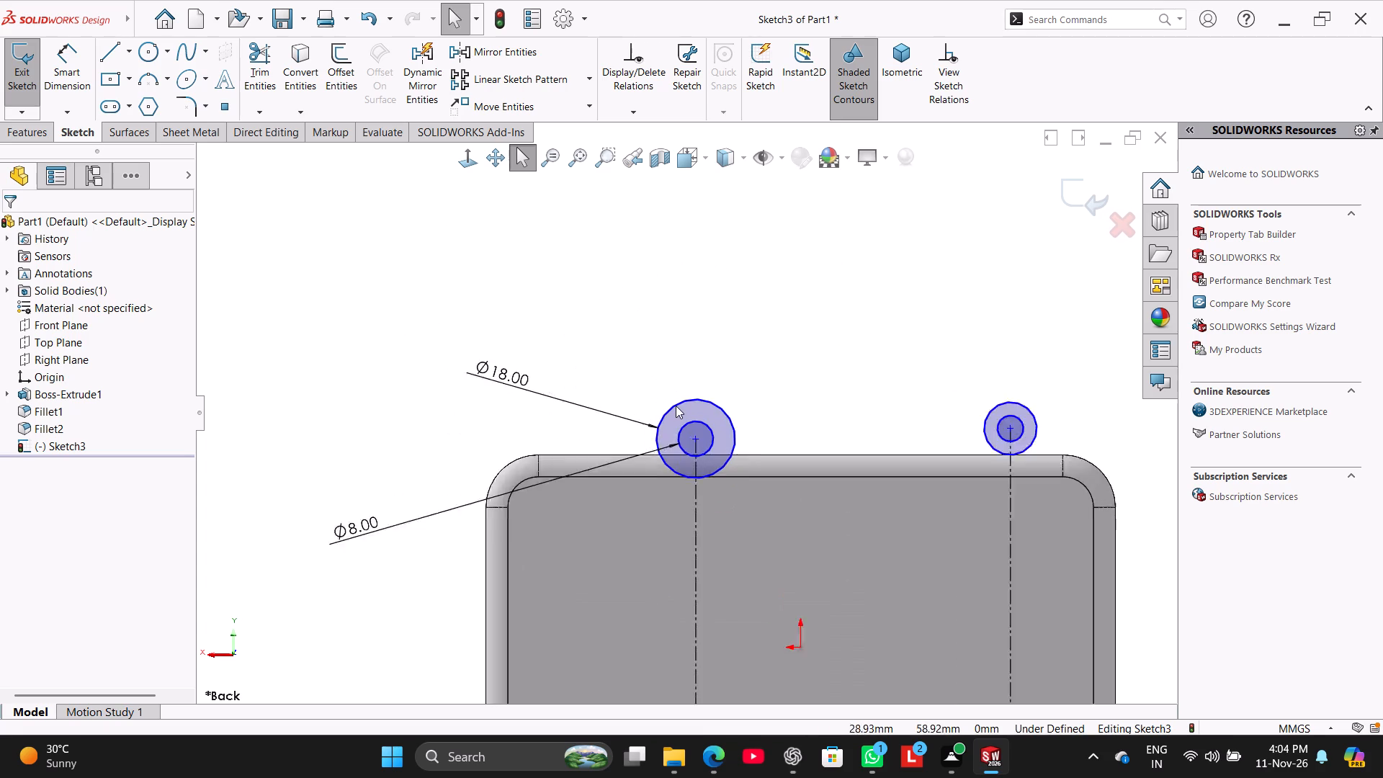
scroll(676, 406, down, 2)
middle_drag(829, 530, 817, 501)
click(462, 164)
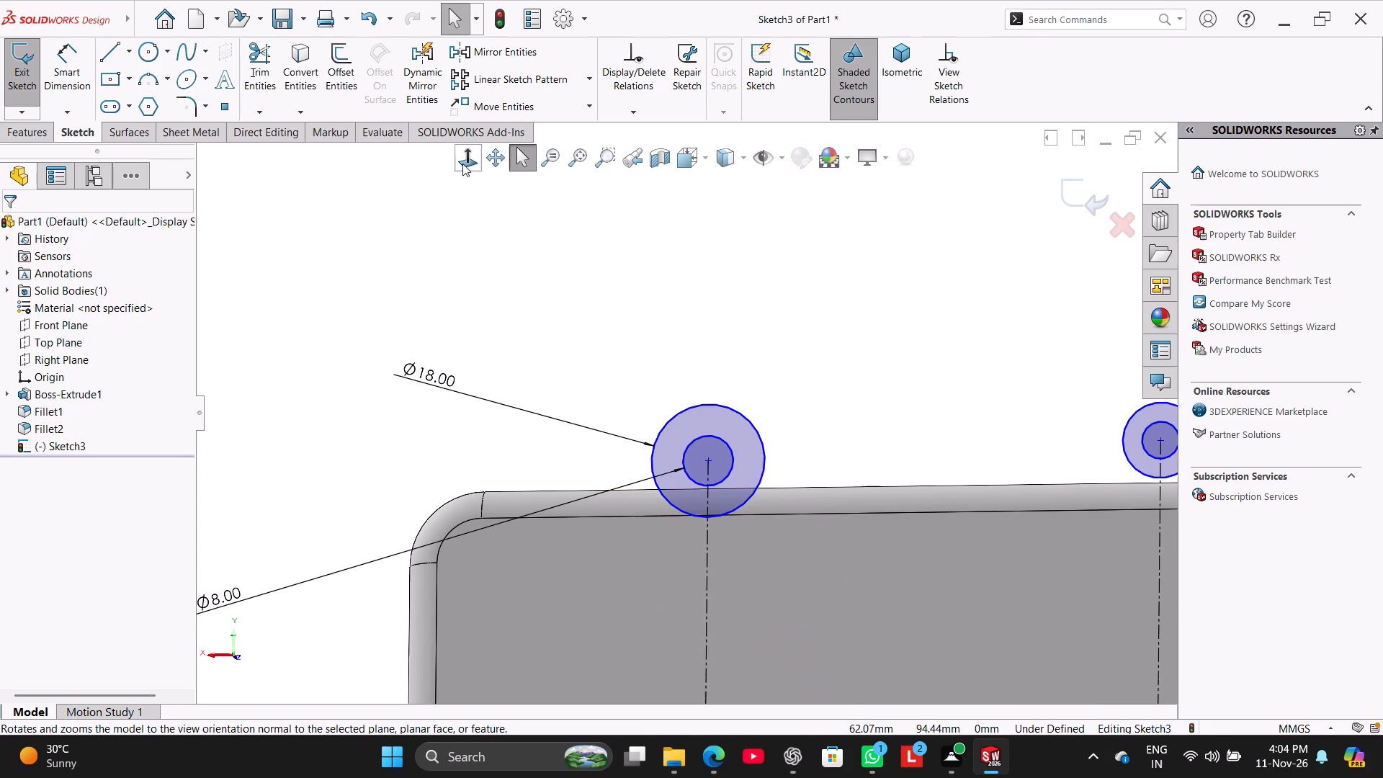
click(473, 156)
scroll(666, 302, down, 4)
scroll(770, 292, down, 1)
ctrl+drag(658, 244, 649, 343)
click(414, 195)
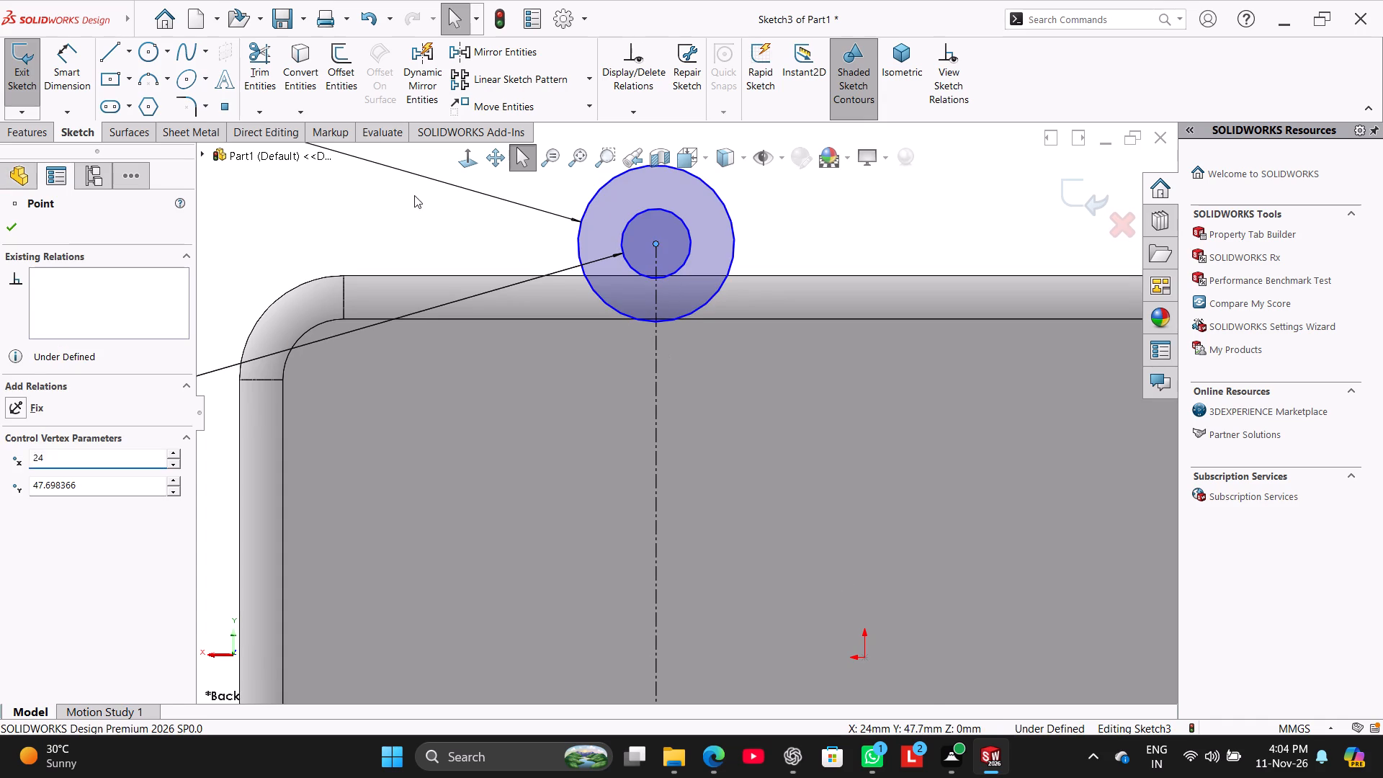
drag(656, 241, 653, 291)
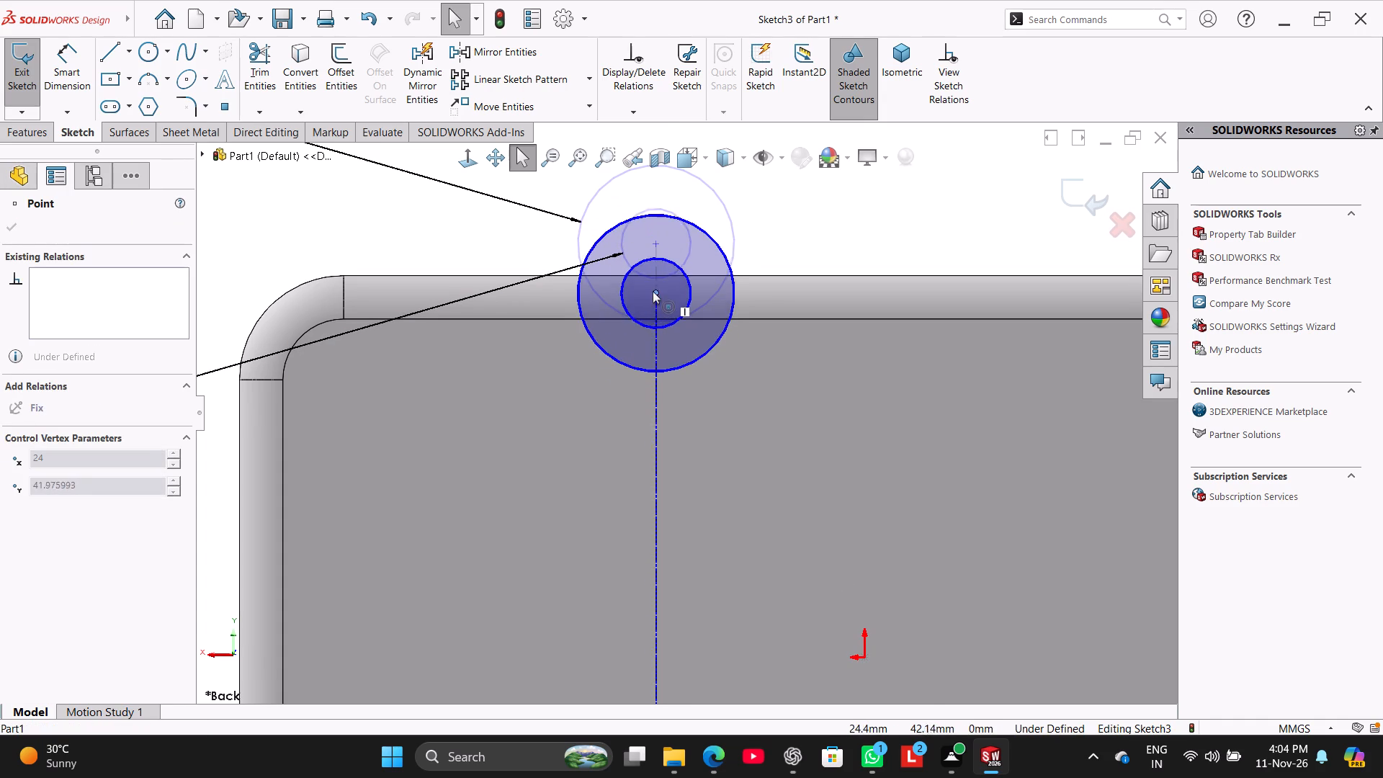
drag(653, 291, 654, 274)
Move the upper-right circle pair's centre onto the plate's upper outer edge, along the right centerline.
scroll(787, 375, up, 6)
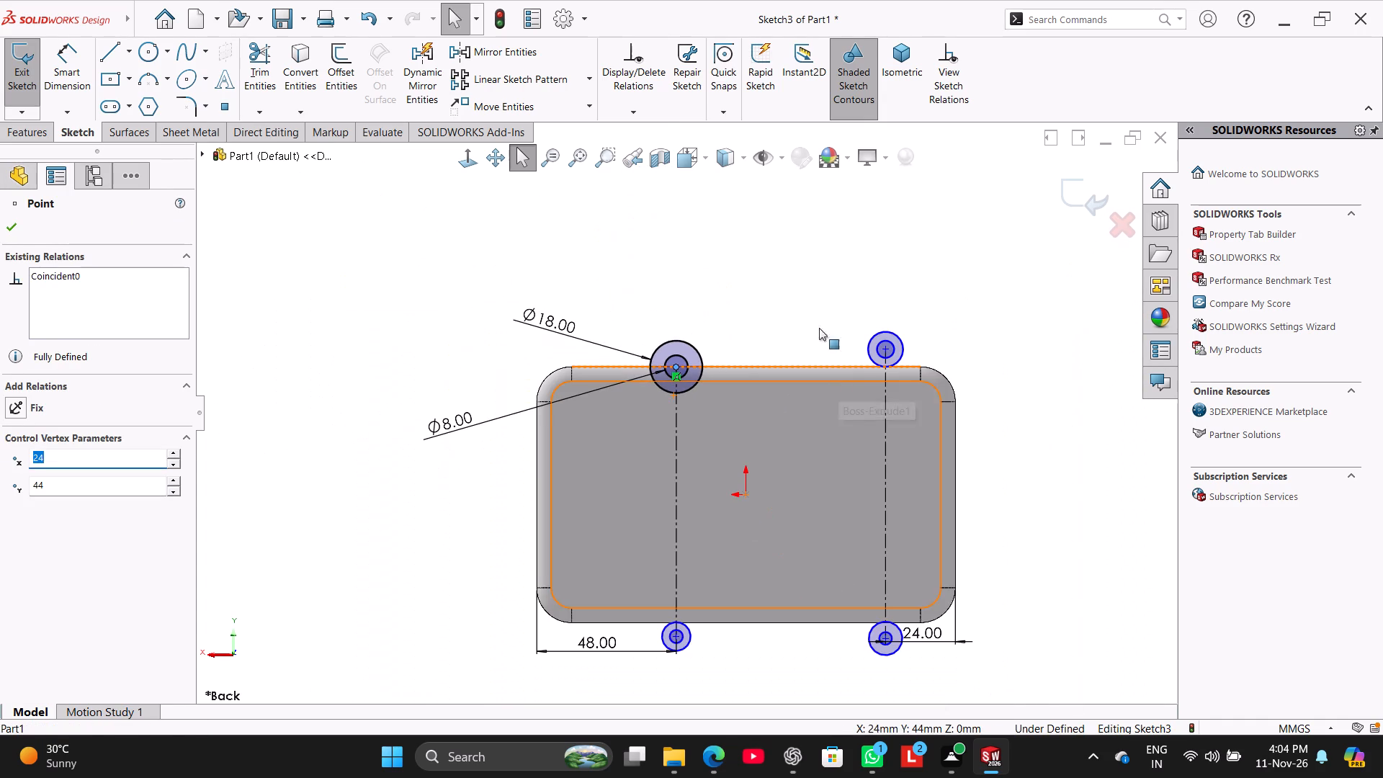
click(802, 279)
scroll(919, 356, down, 4)
drag(793, 346, 791, 377)
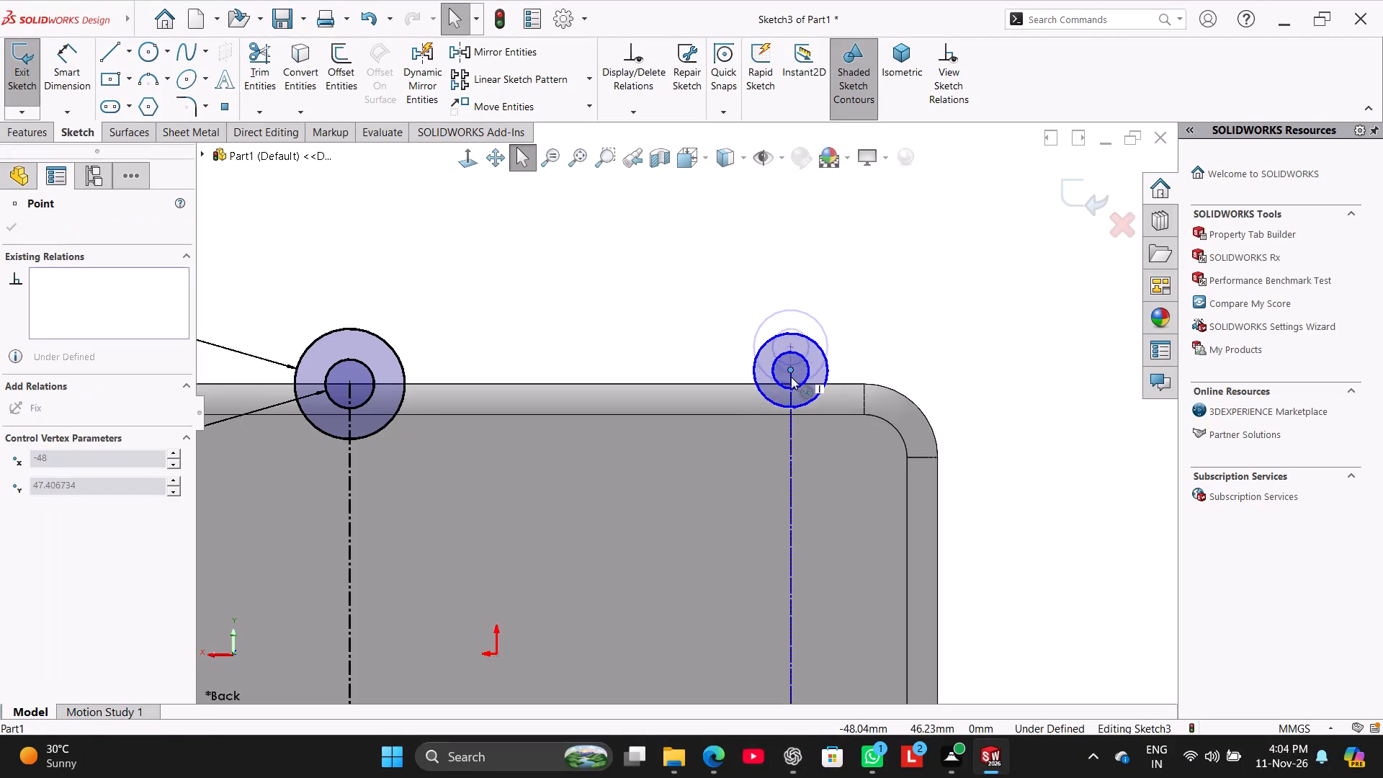
drag(791, 377, 789, 388)
Move the centres of both lower circle pairs onto the plate's lower outer edge, along their centerlines.
scroll(767, 439, up, 8)
scroll(672, 580, down, 5)
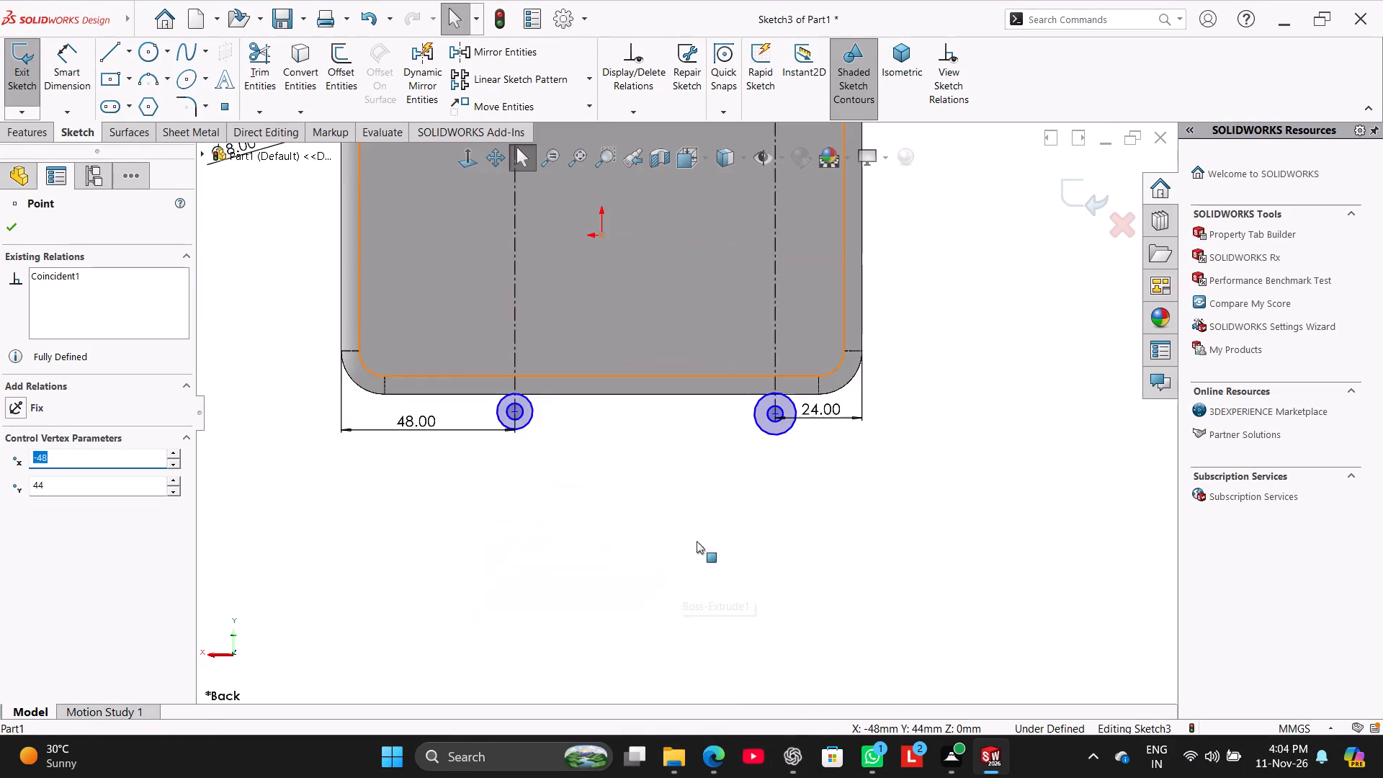
scroll(697, 541, down, 4)
drag(874, 314, 875, 231)
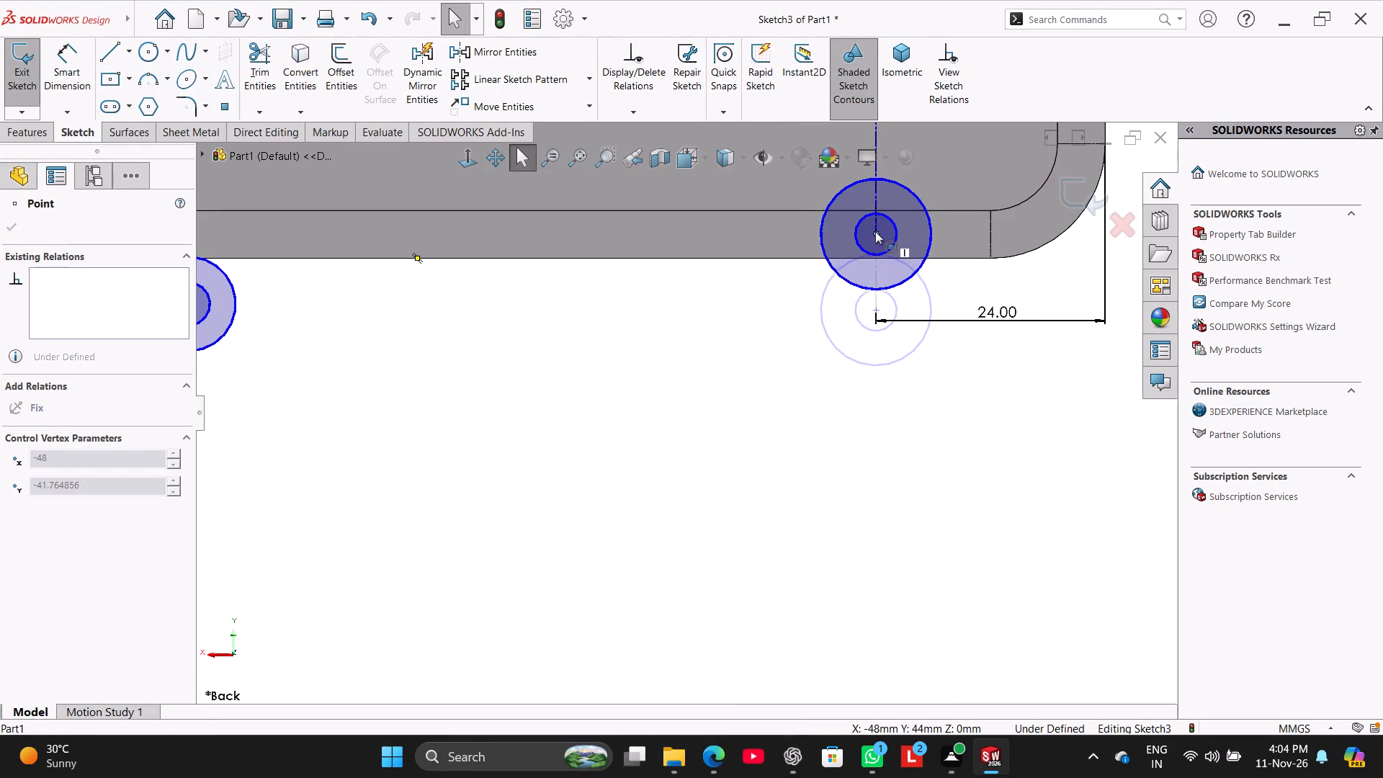
drag(875, 231, 879, 261)
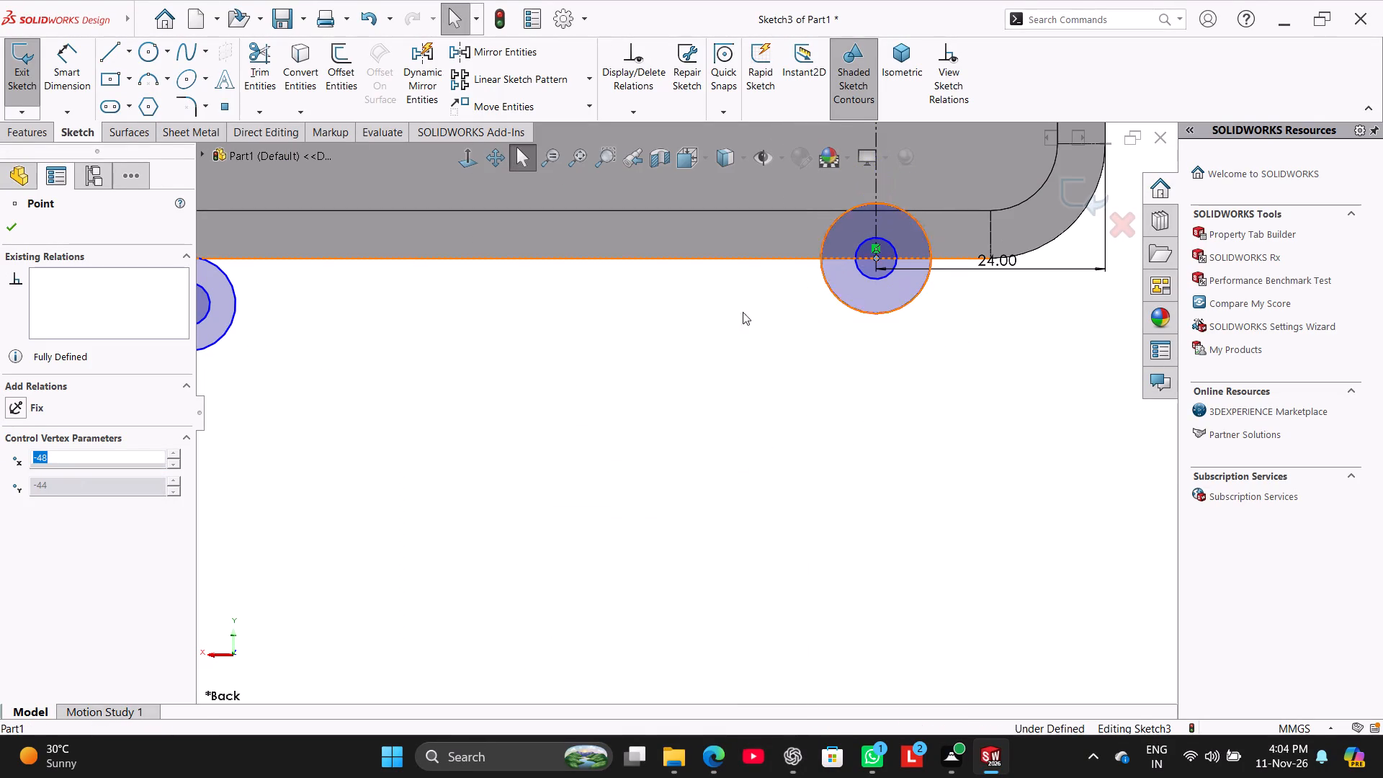
scroll(324, 370, up, 4)
scroll(393, 282, down, 4)
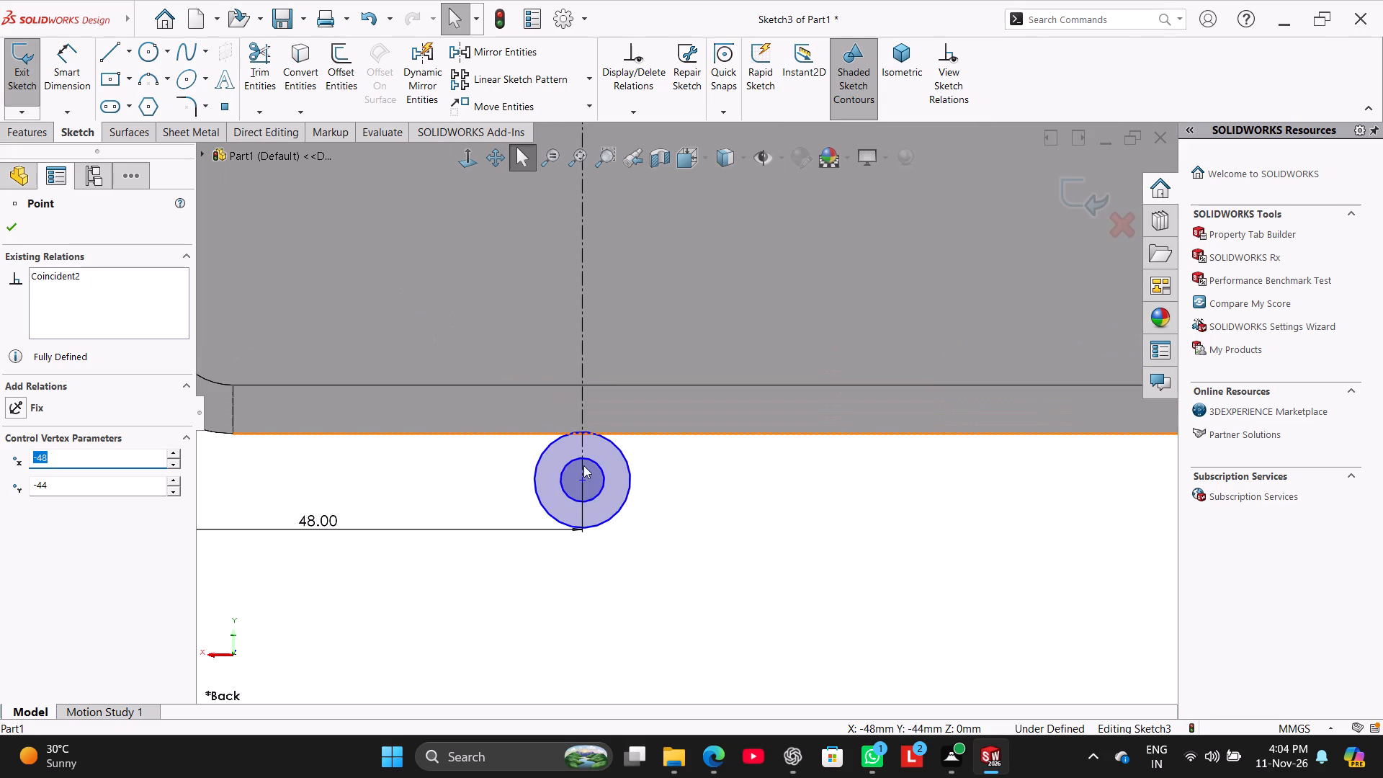
drag(581, 479, 593, 433)
Apply an Equal relation to the four outer circles, leaving the 24 mm dimension out of the selection.
scroll(657, 558, up, 4)
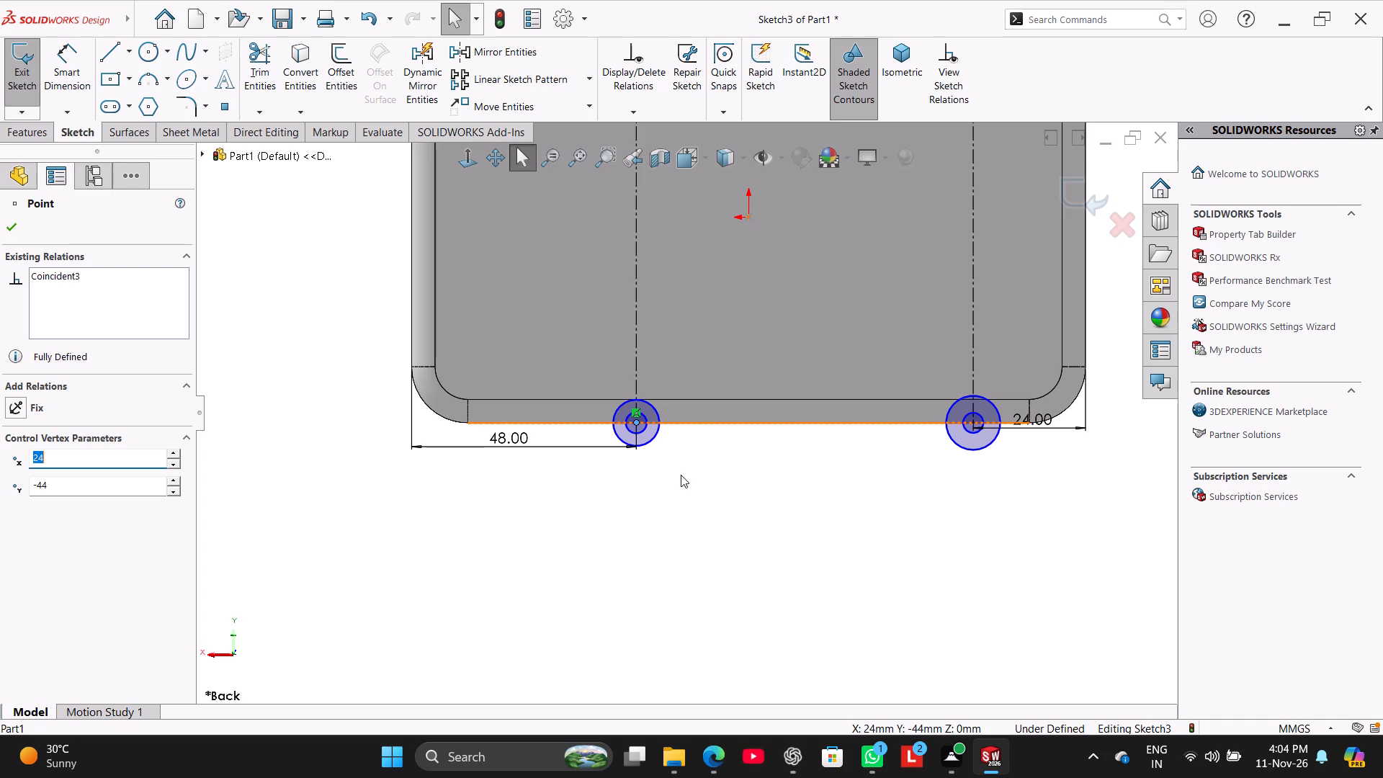
scroll(702, 406, up, 3)
scroll(776, 313, up, 1)
scroll(790, 309, down, 1)
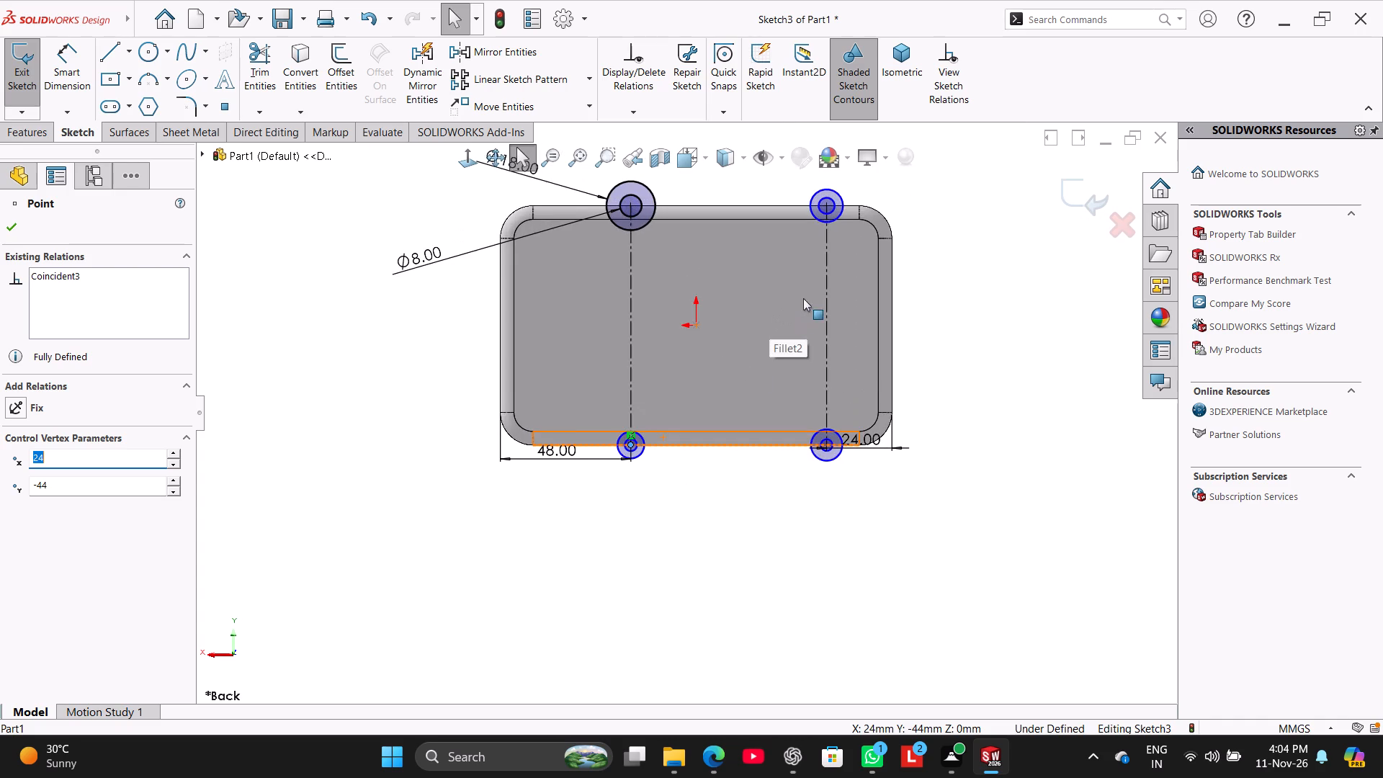
scroll(808, 292, up, 2)
scroll(817, 256, down, 3)
right_click(590, 232)
click(543, 236)
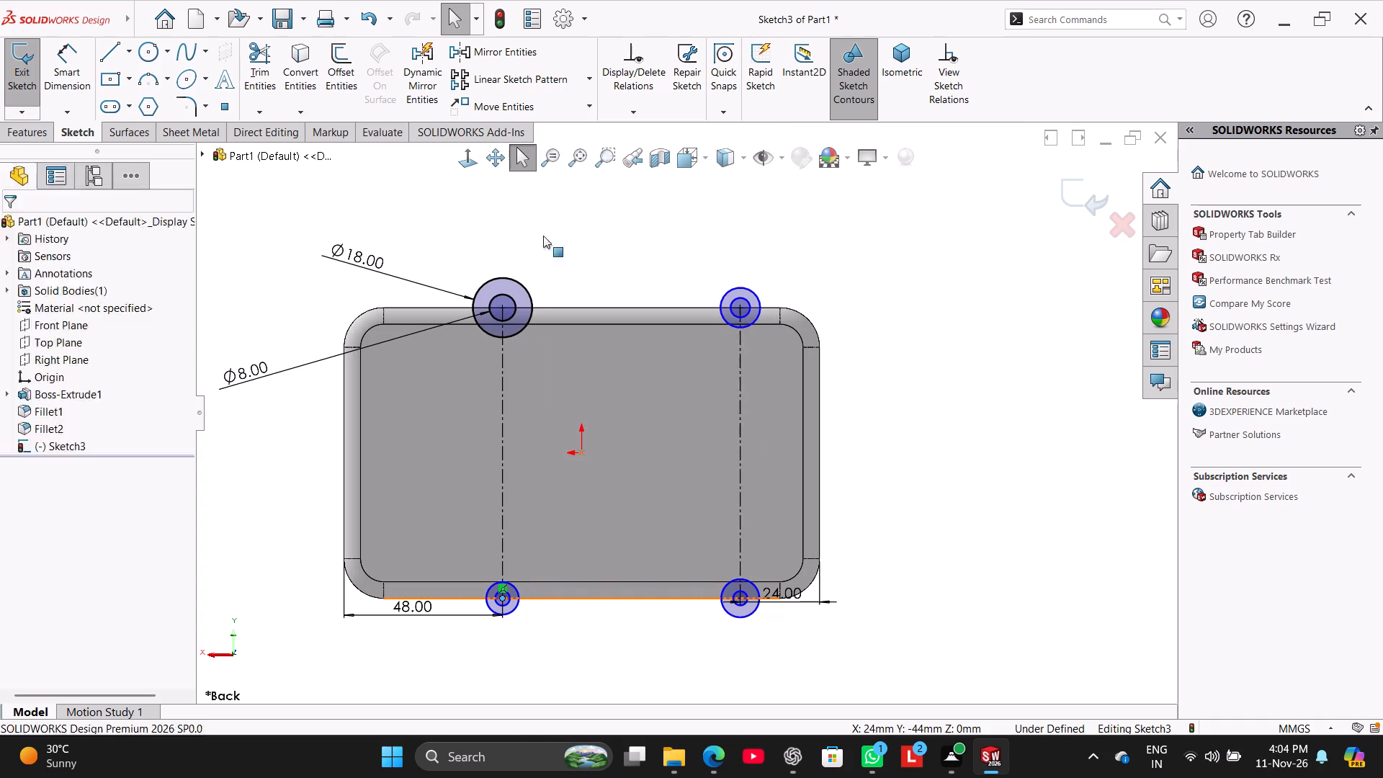
ctrl+click(520, 287)
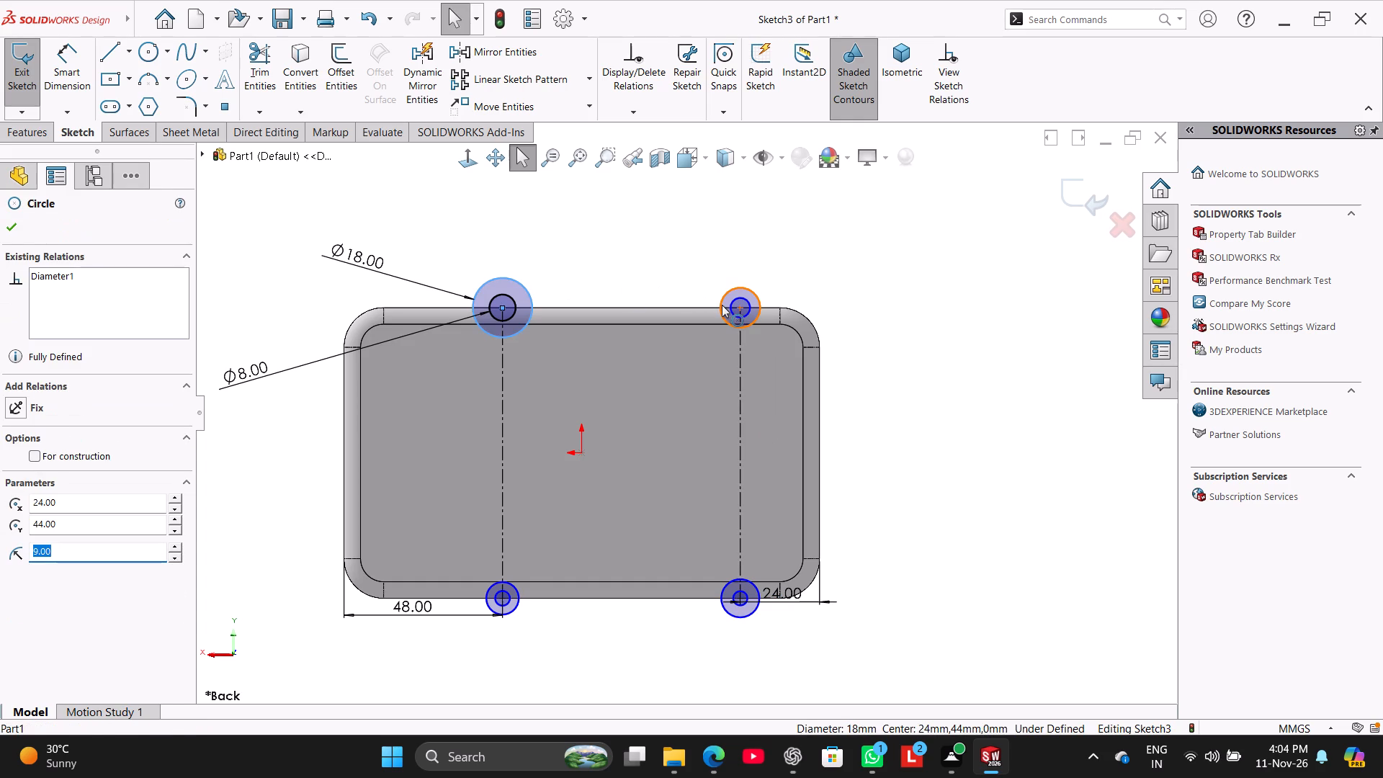
ctrl+click(722, 305)
ctrl+click(758, 607)
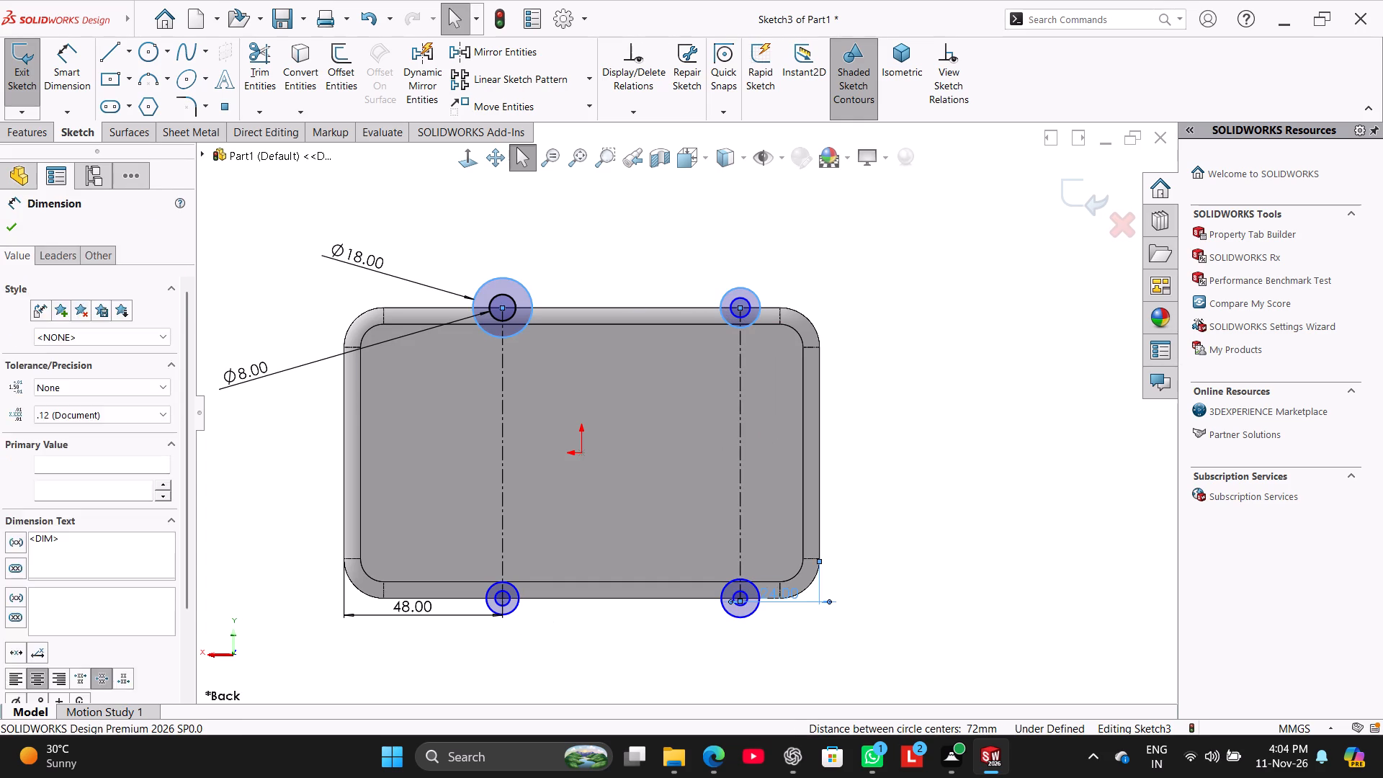
ctrl+click(513, 611)
ctrl+click(743, 616)
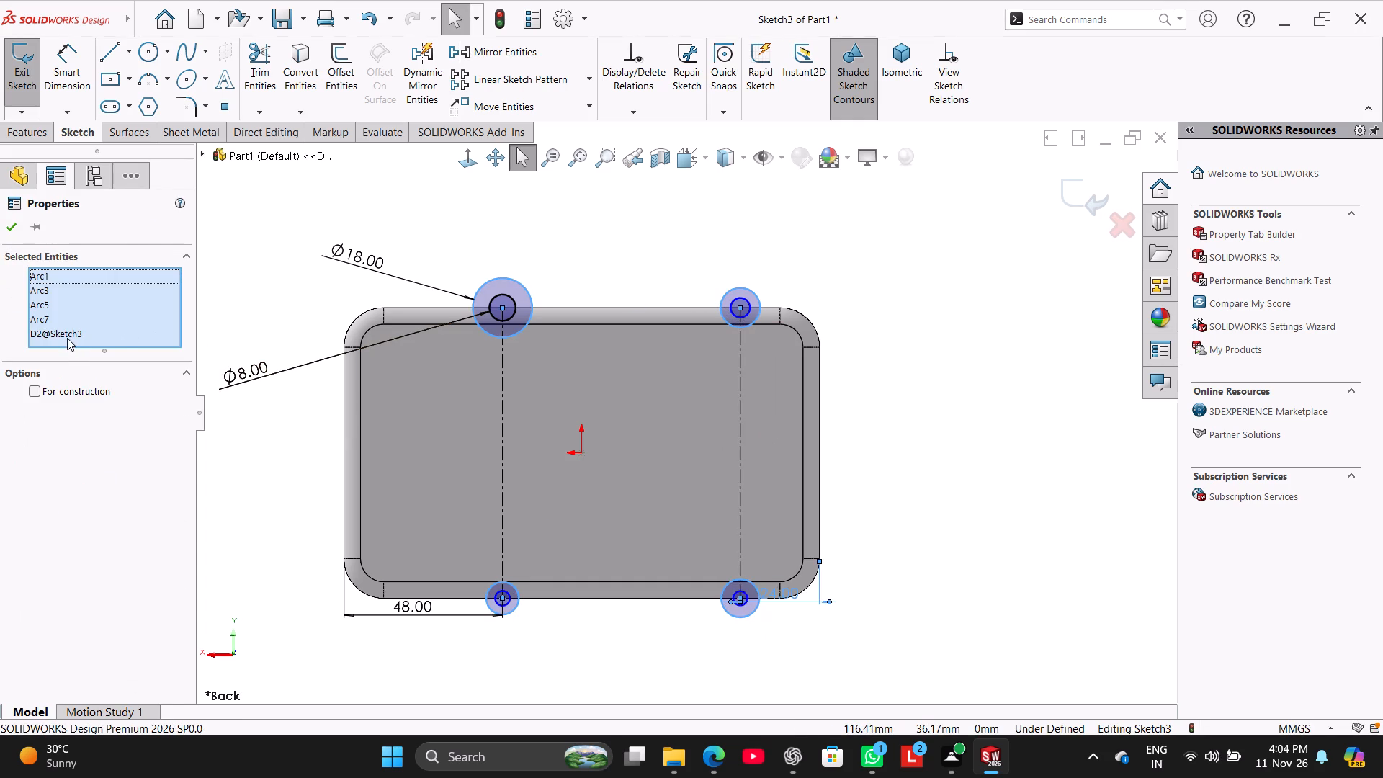
right_click(67, 336)
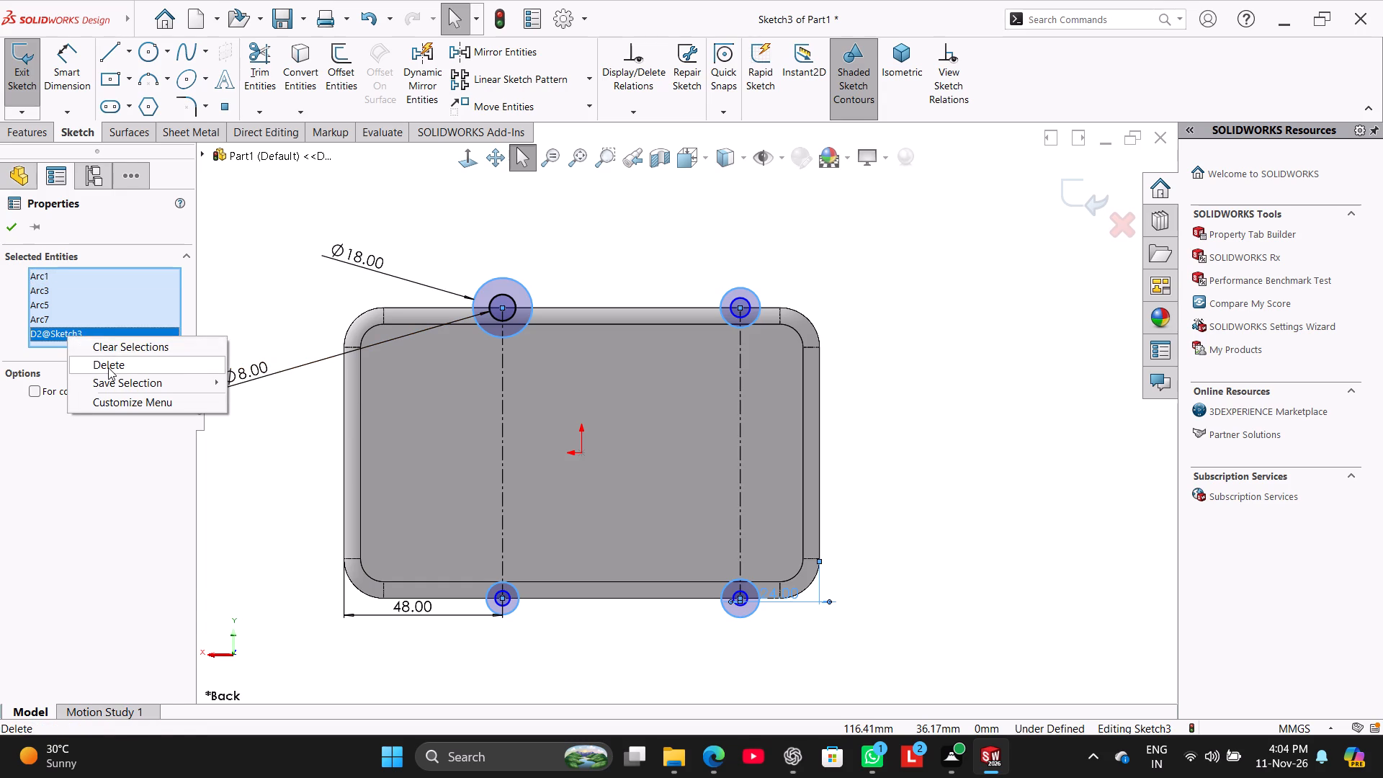
click(108, 367)
click(48, 558)
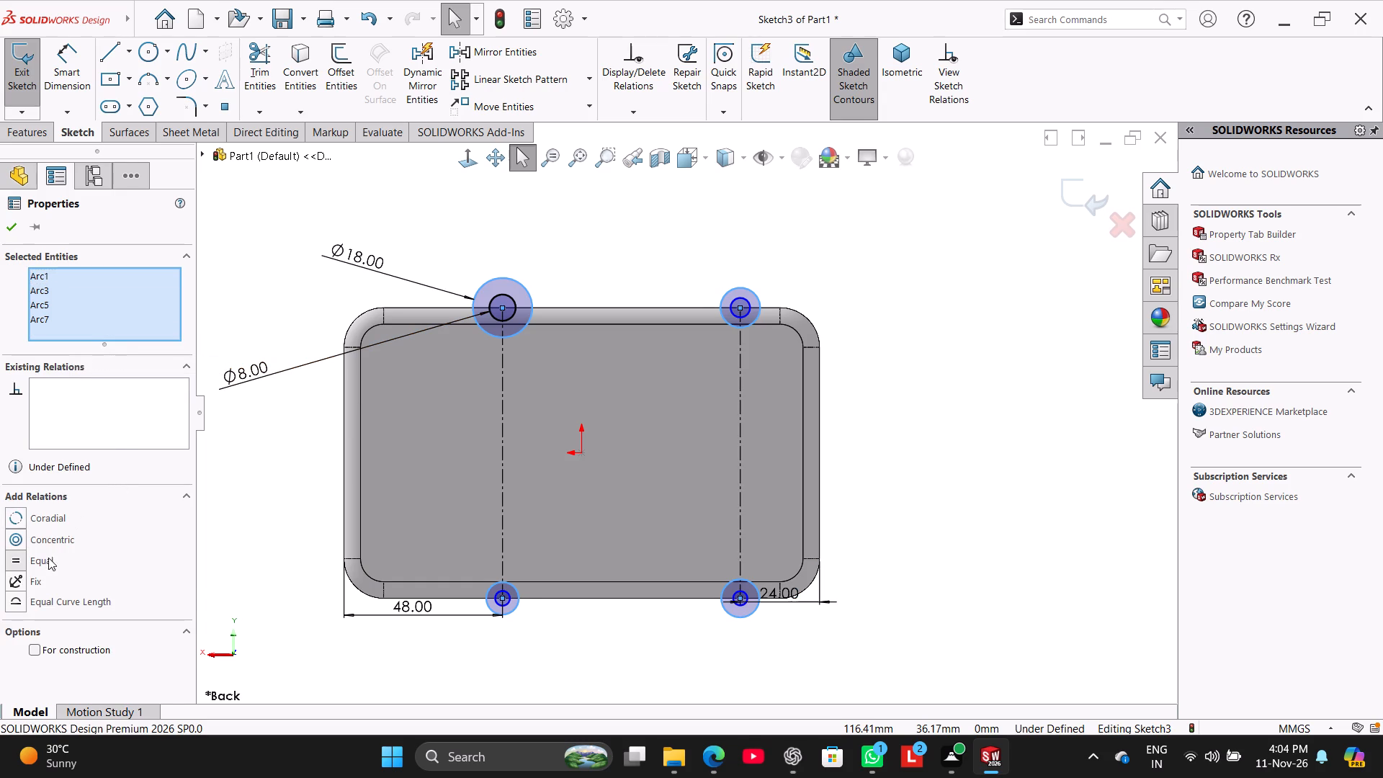
click(573, 208)
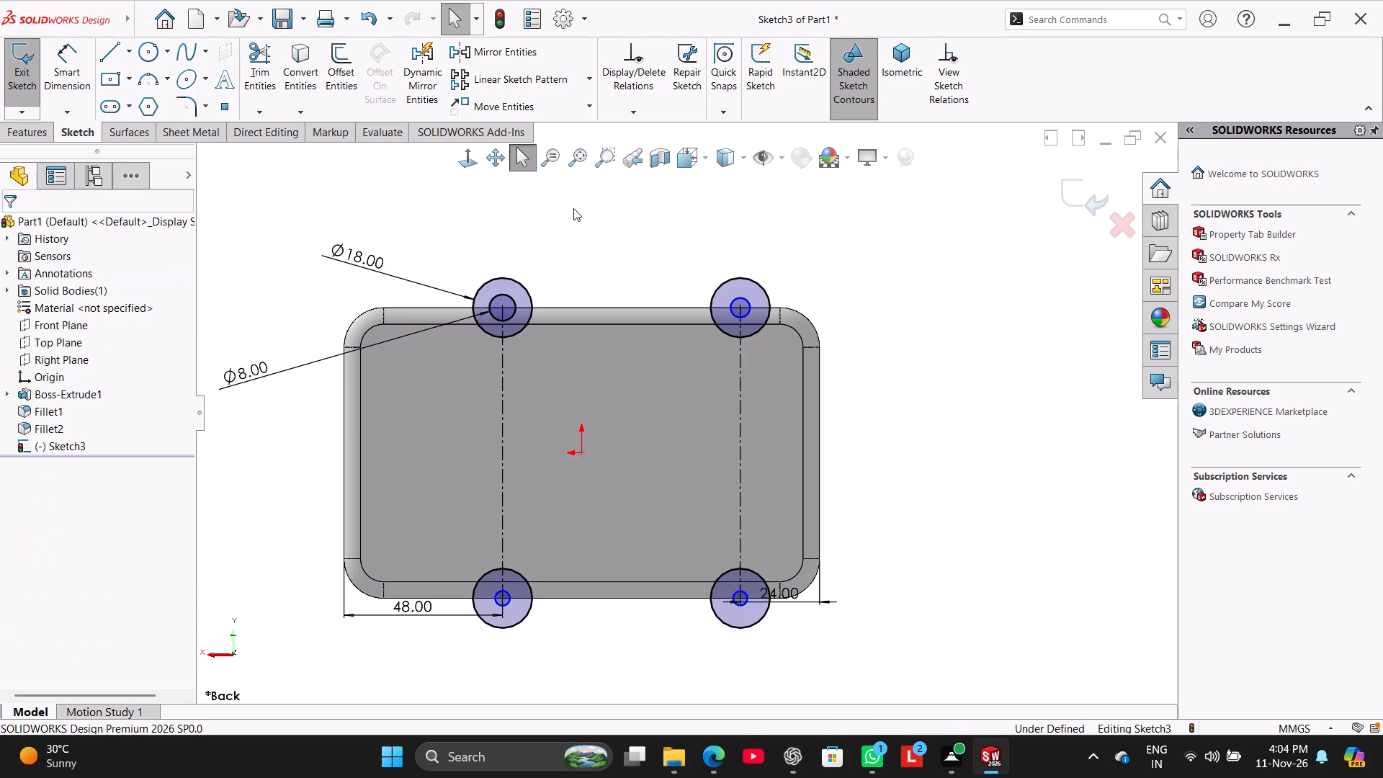
Apply an Equal relation to the four inner hole circles.
ctrl+click(744, 315)
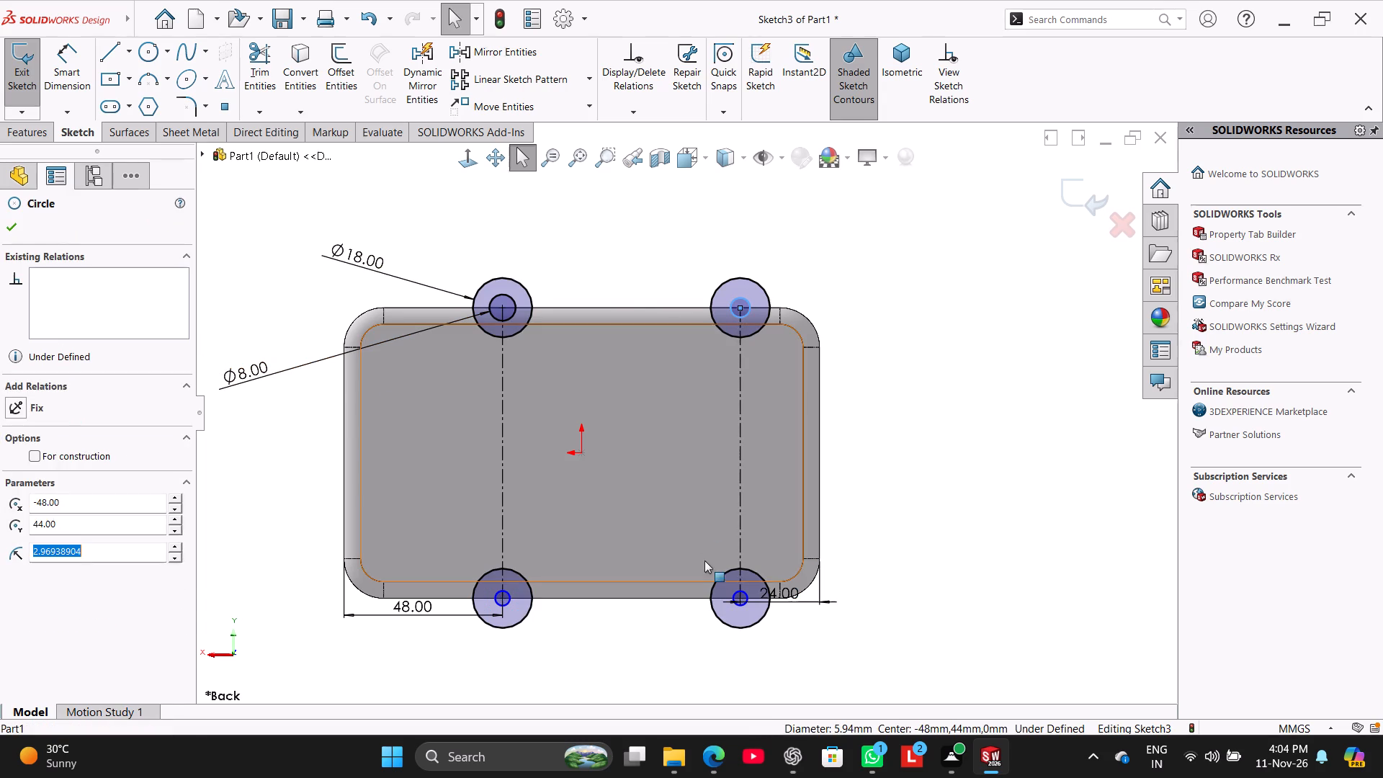
ctrl+click(743, 603)
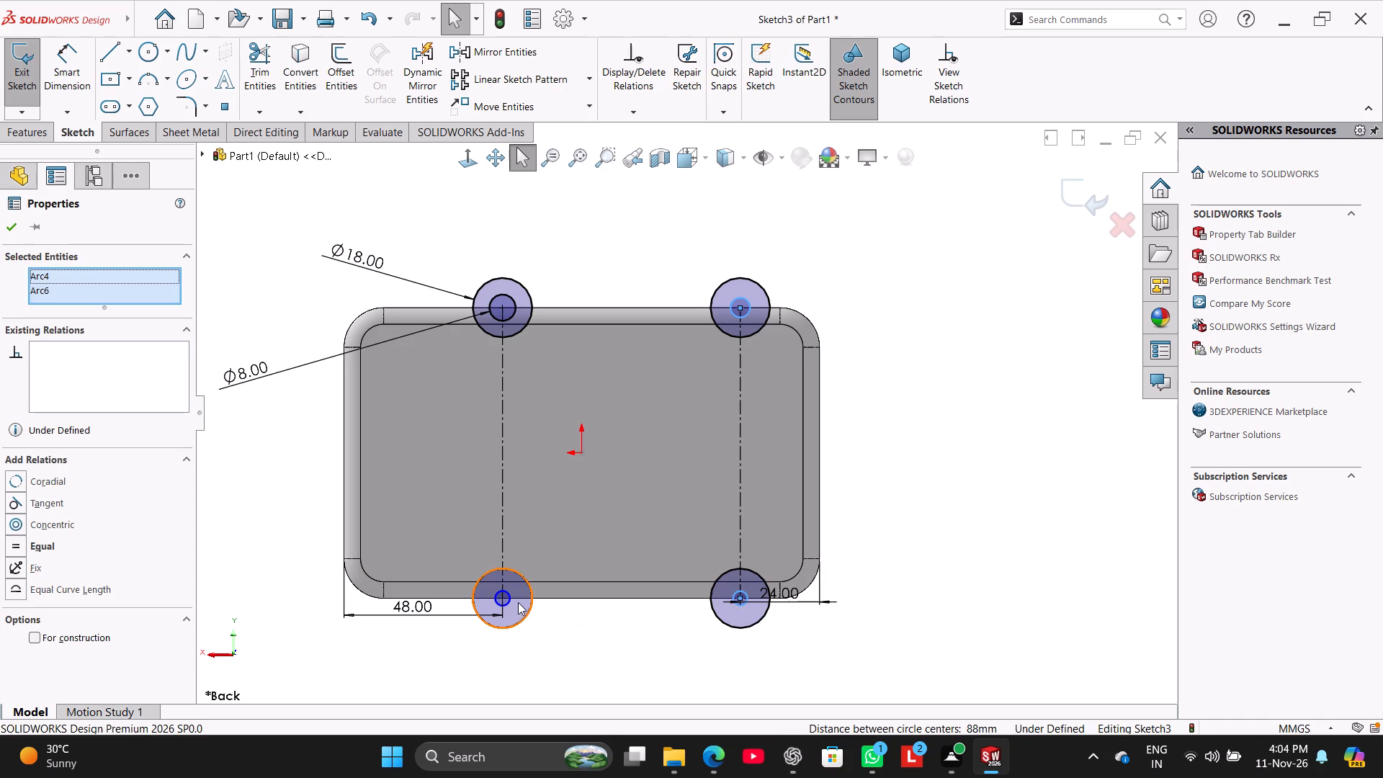
ctrl+click(511, 602)
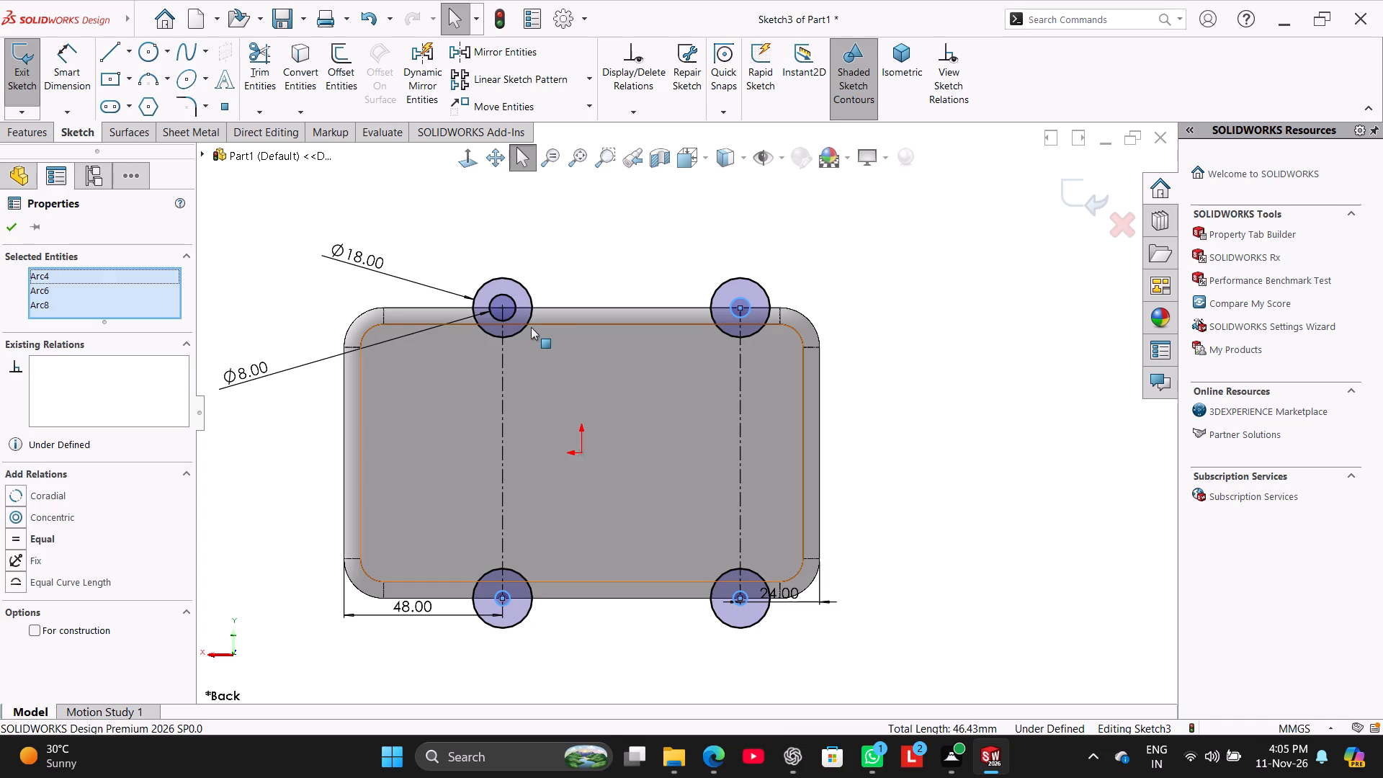
ctrl+click(511, 320)
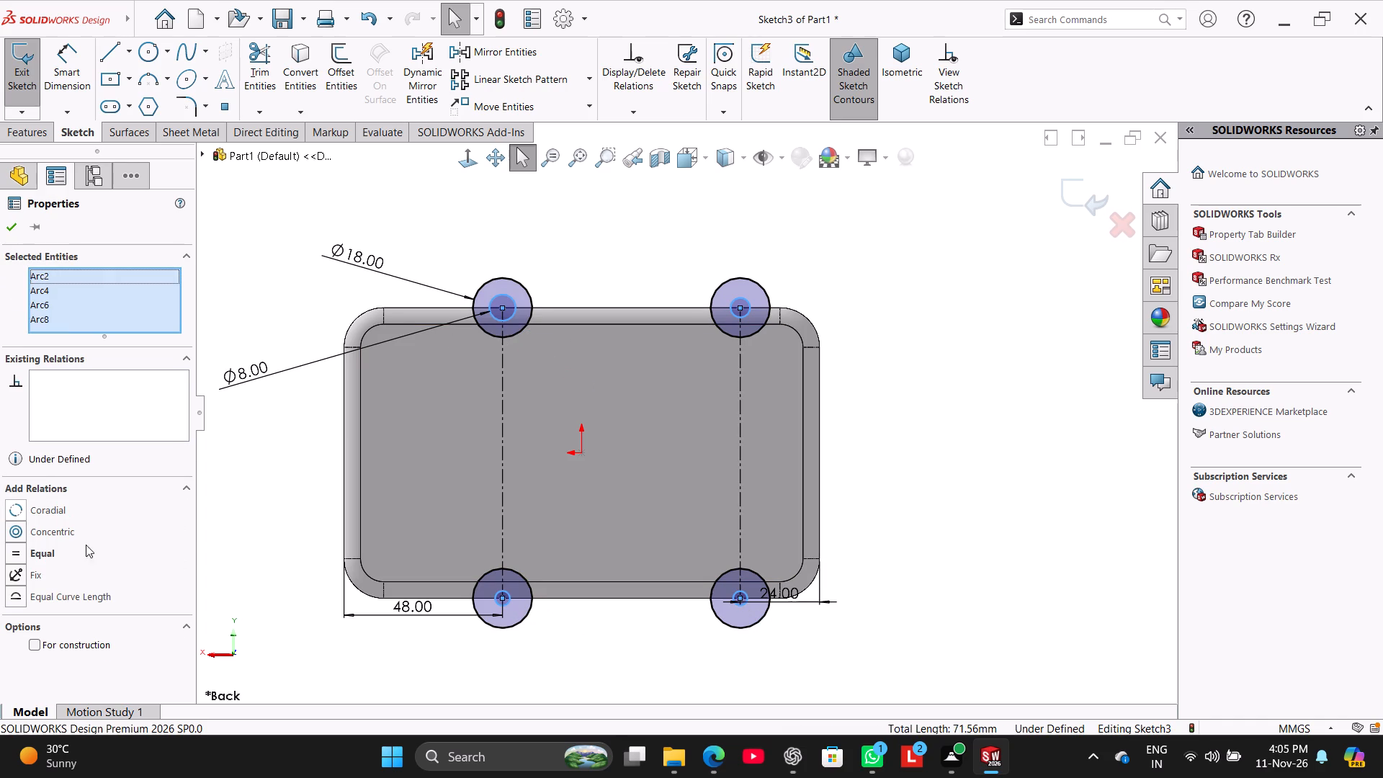
click(48, 552)
click(241, 518)
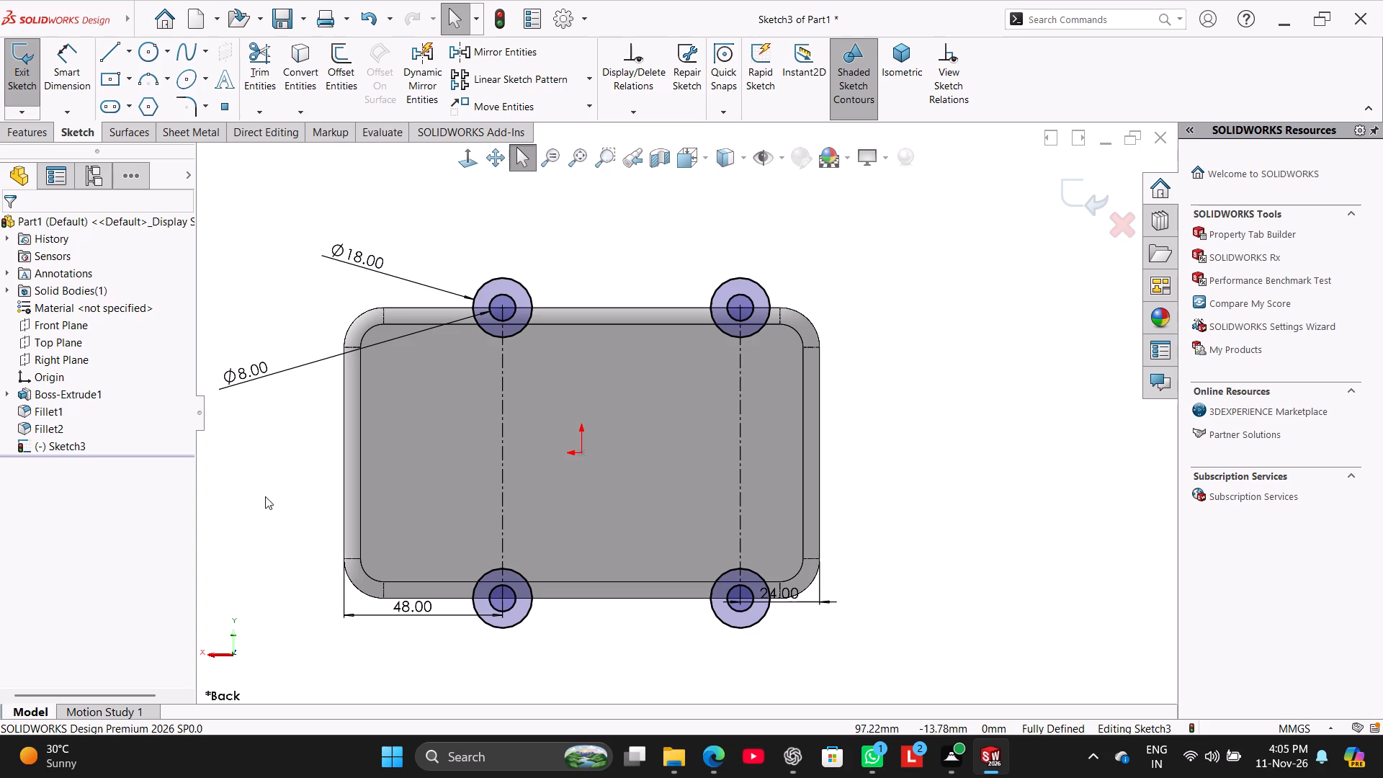
Extrude the four lug rings as a boss, blind 5 mm in the reversed direction away from the block, with a second direction enabled.
scroll(308, 464, up, 3)
scroll(308, 464, down, 1)
scroll(403, 485, down, 1)
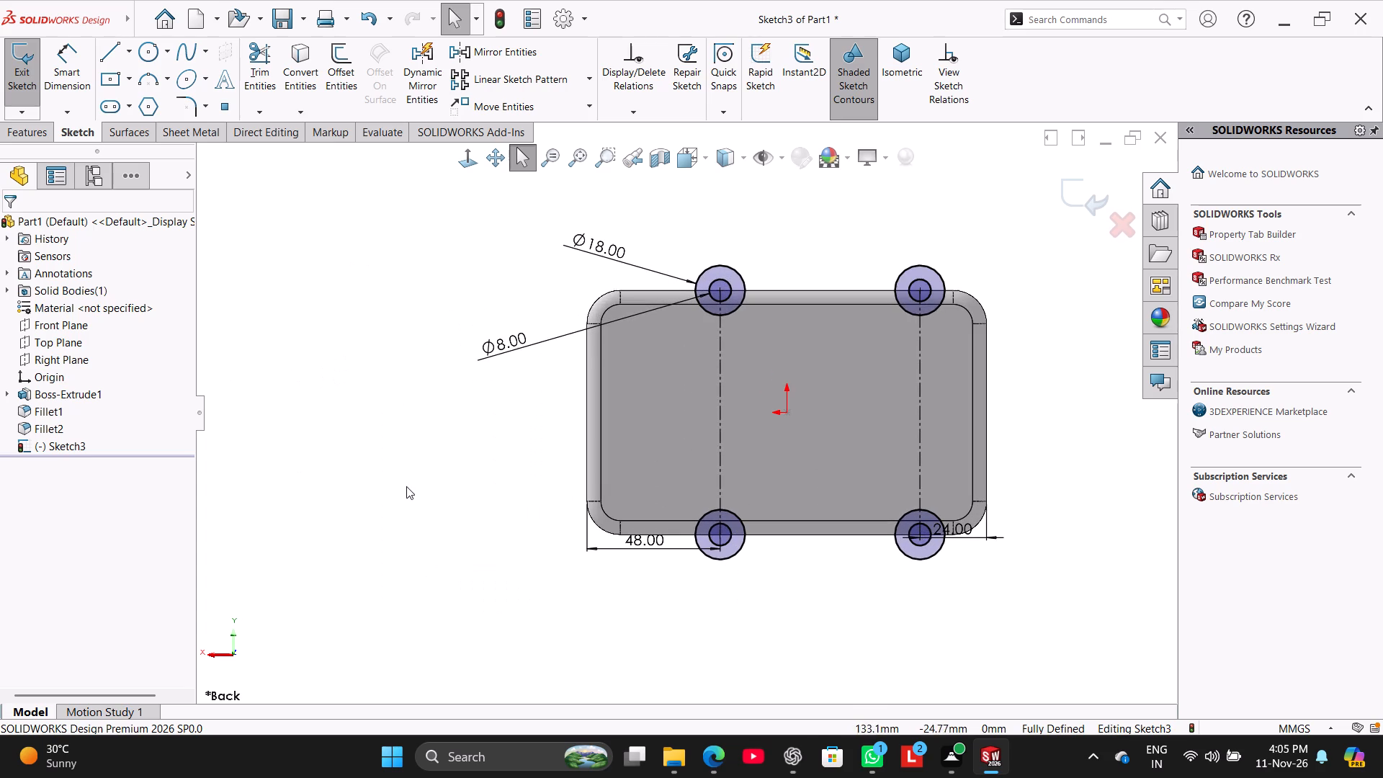
click(6, 133)
click(13, 89)
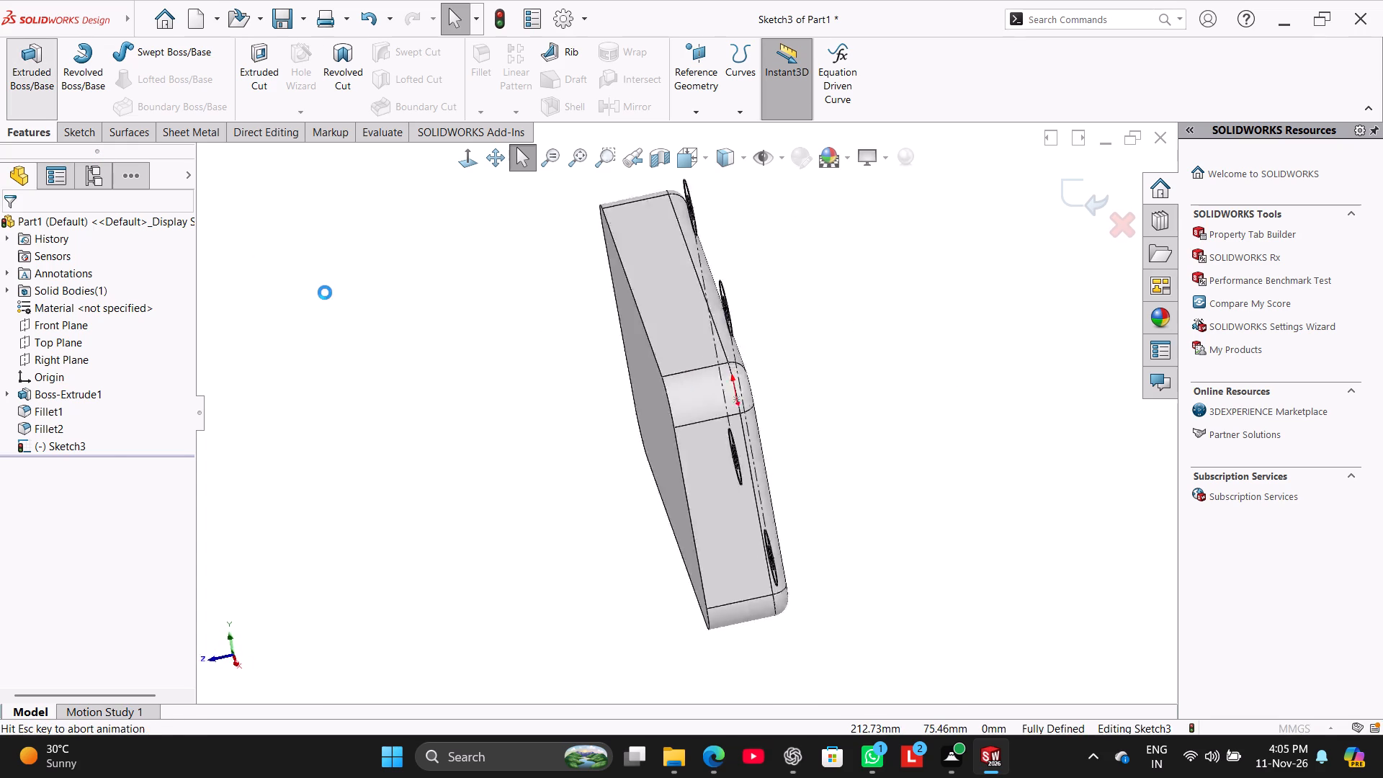
middle_drag(325, 301, 294, 380)
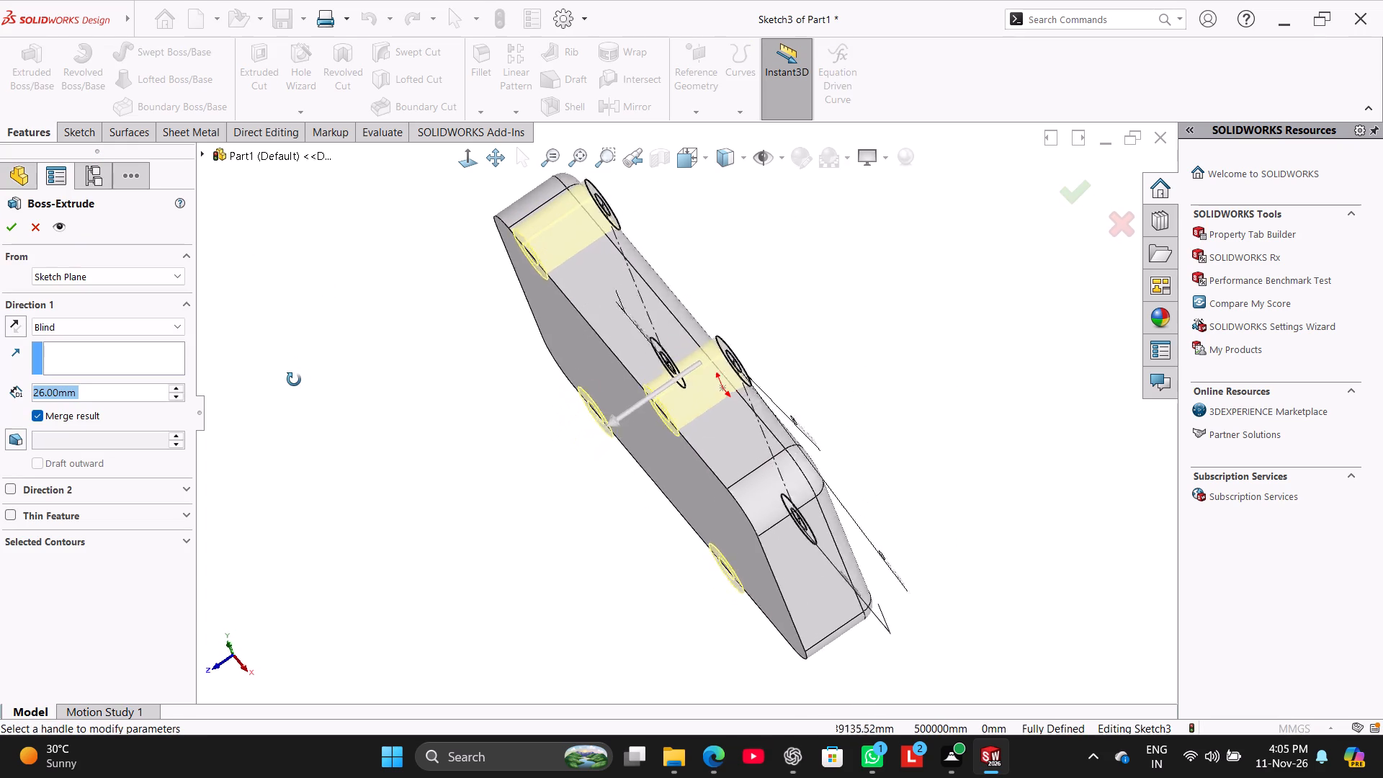
middle_drag(294, 380, 299, 367)
click(23, 323)
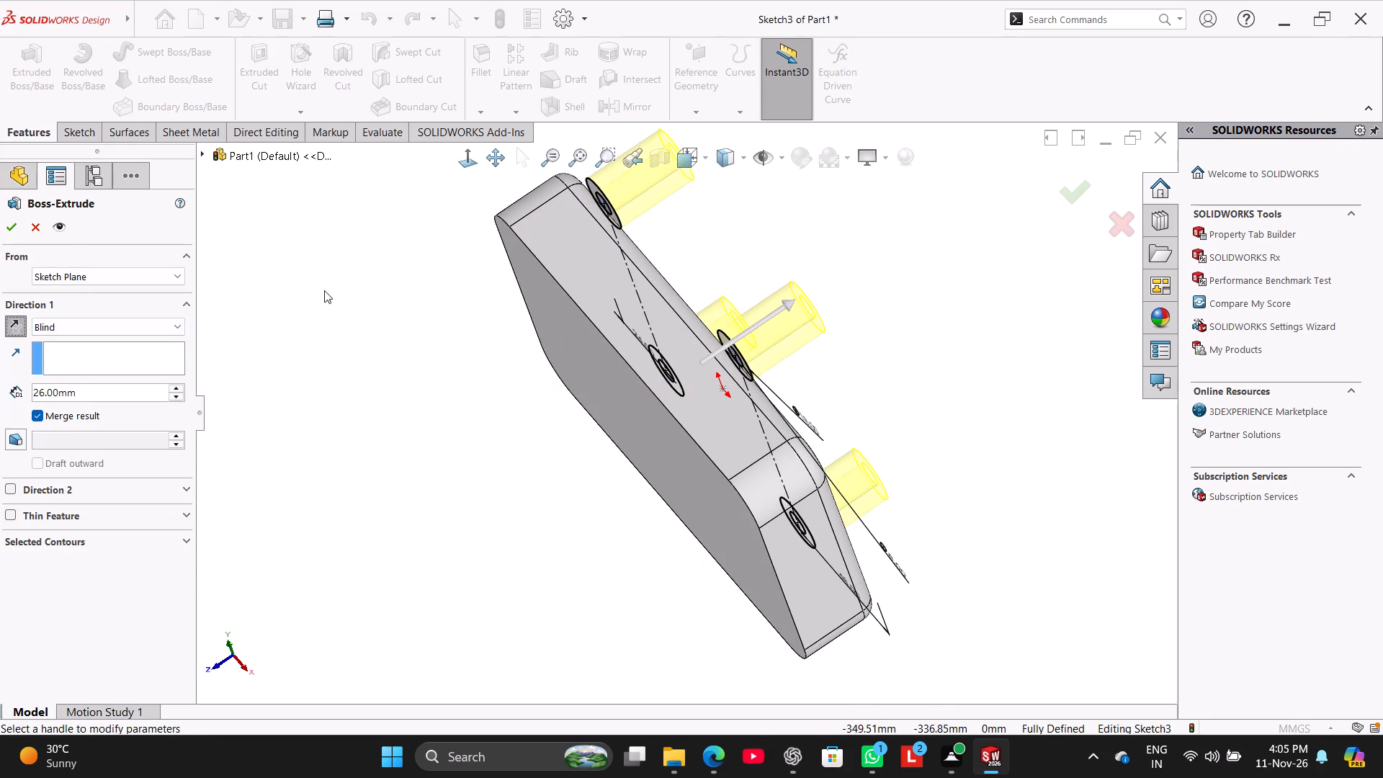
key(5)
double_click(121, 393)
key(5)
key(Return)
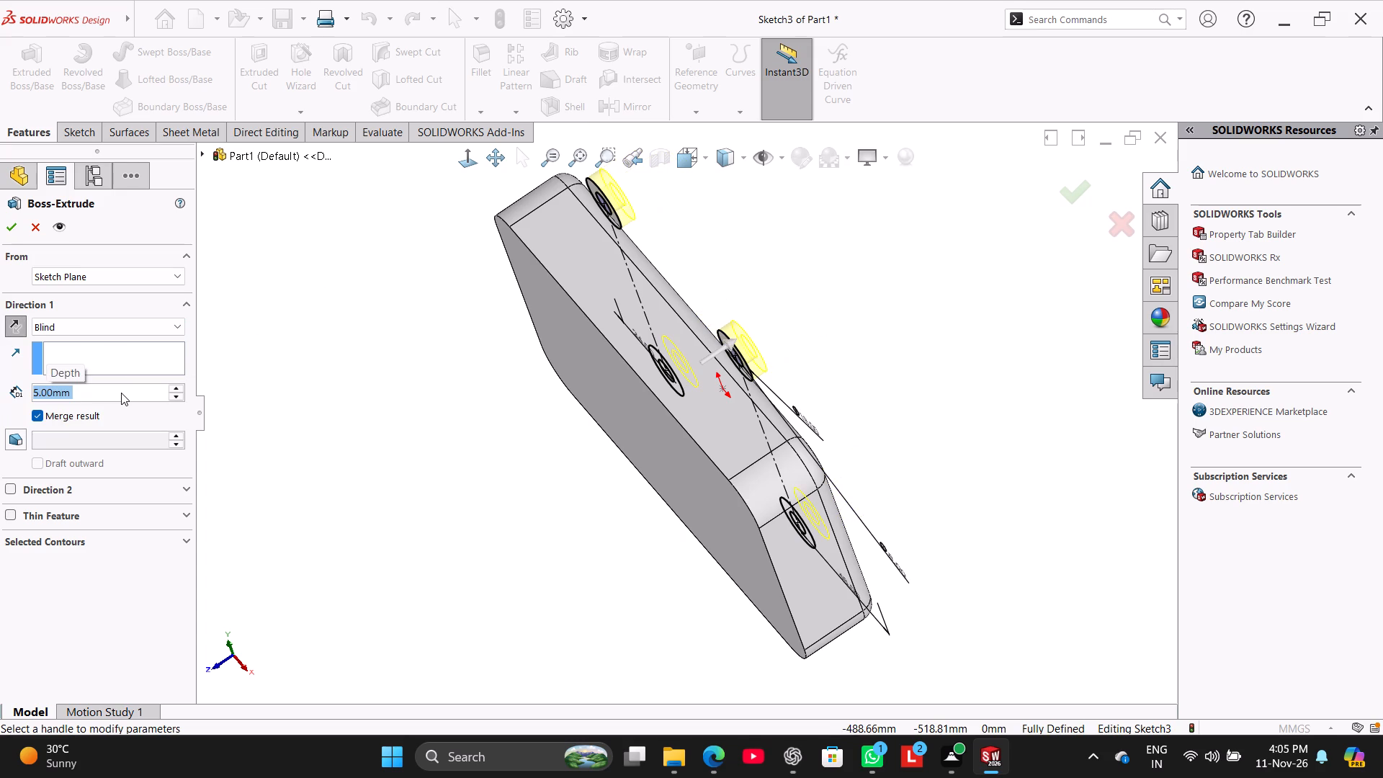
click(5, 491)
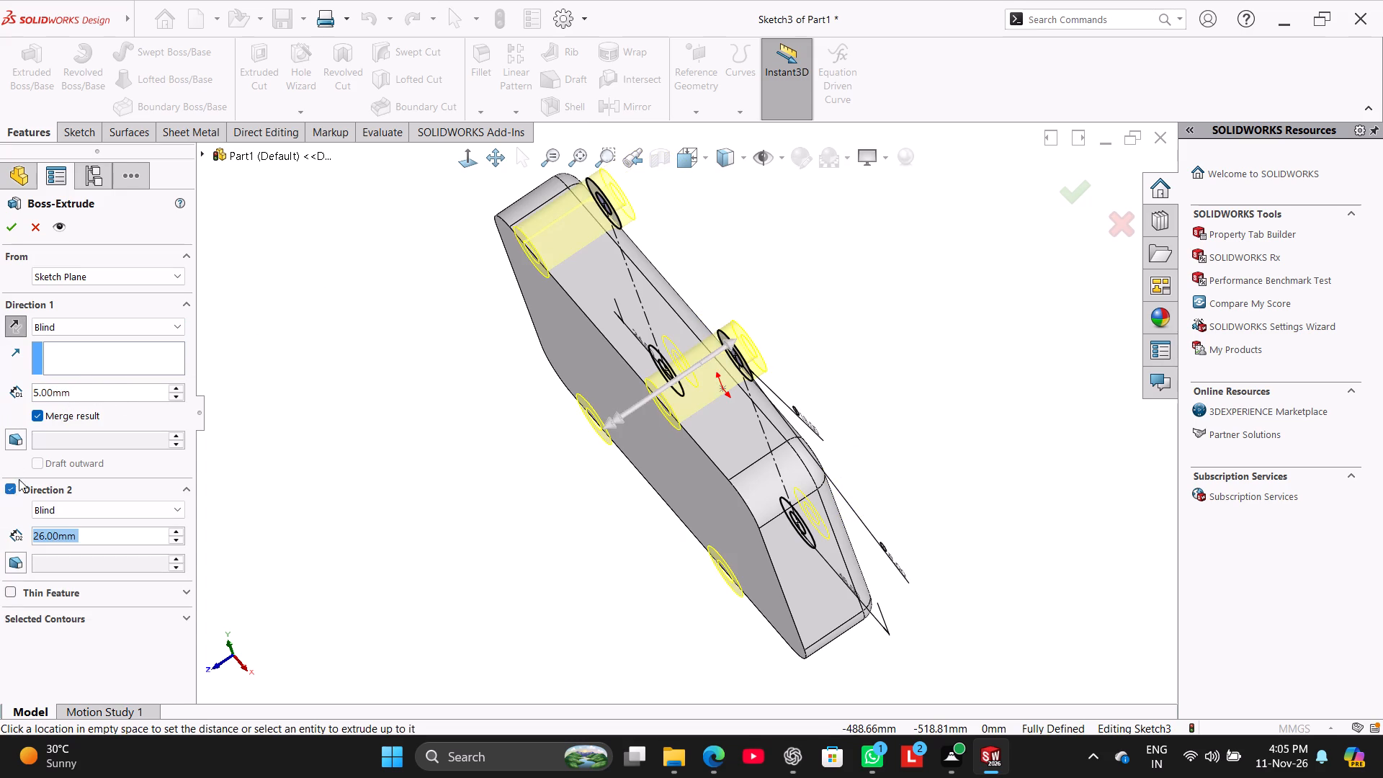
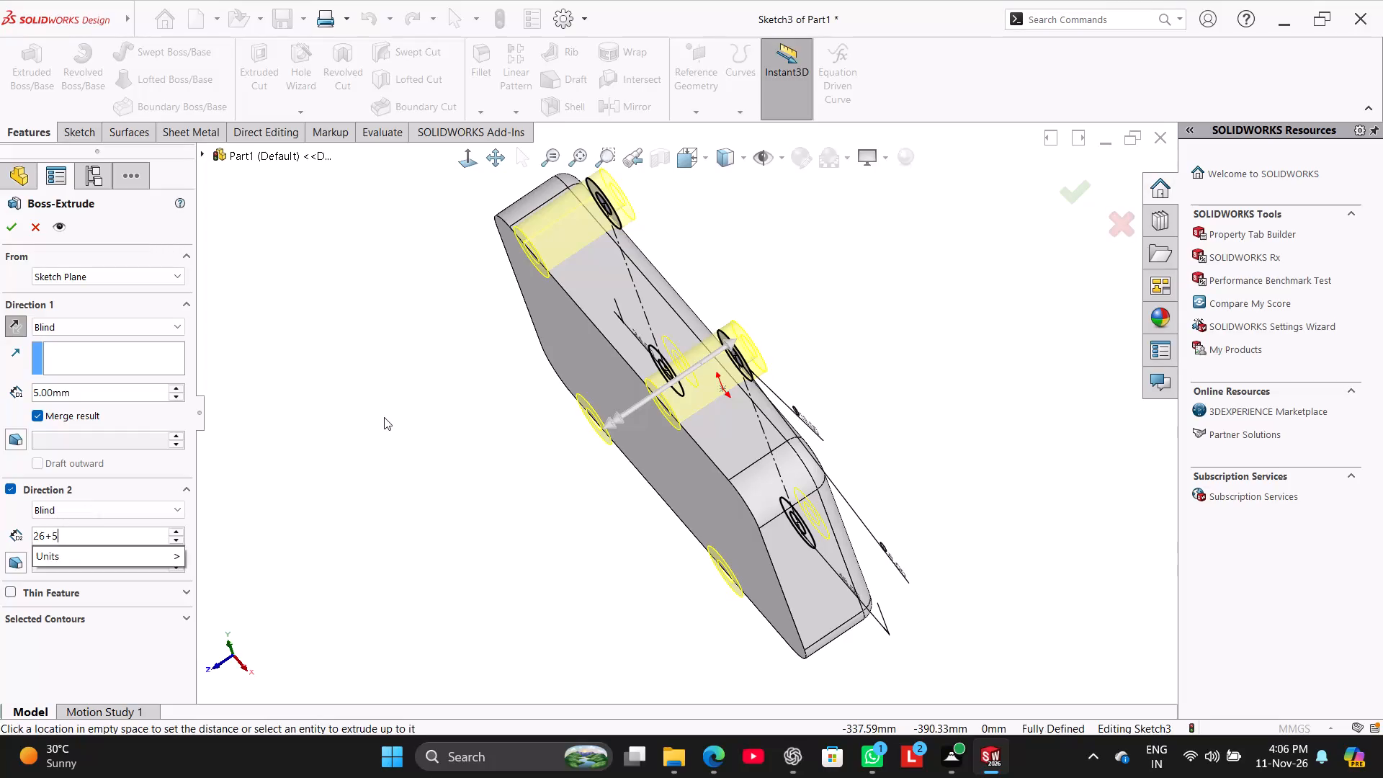
Set the lug boss's second-direction depth to 31 mm and complete the extrusion.
key(Return)
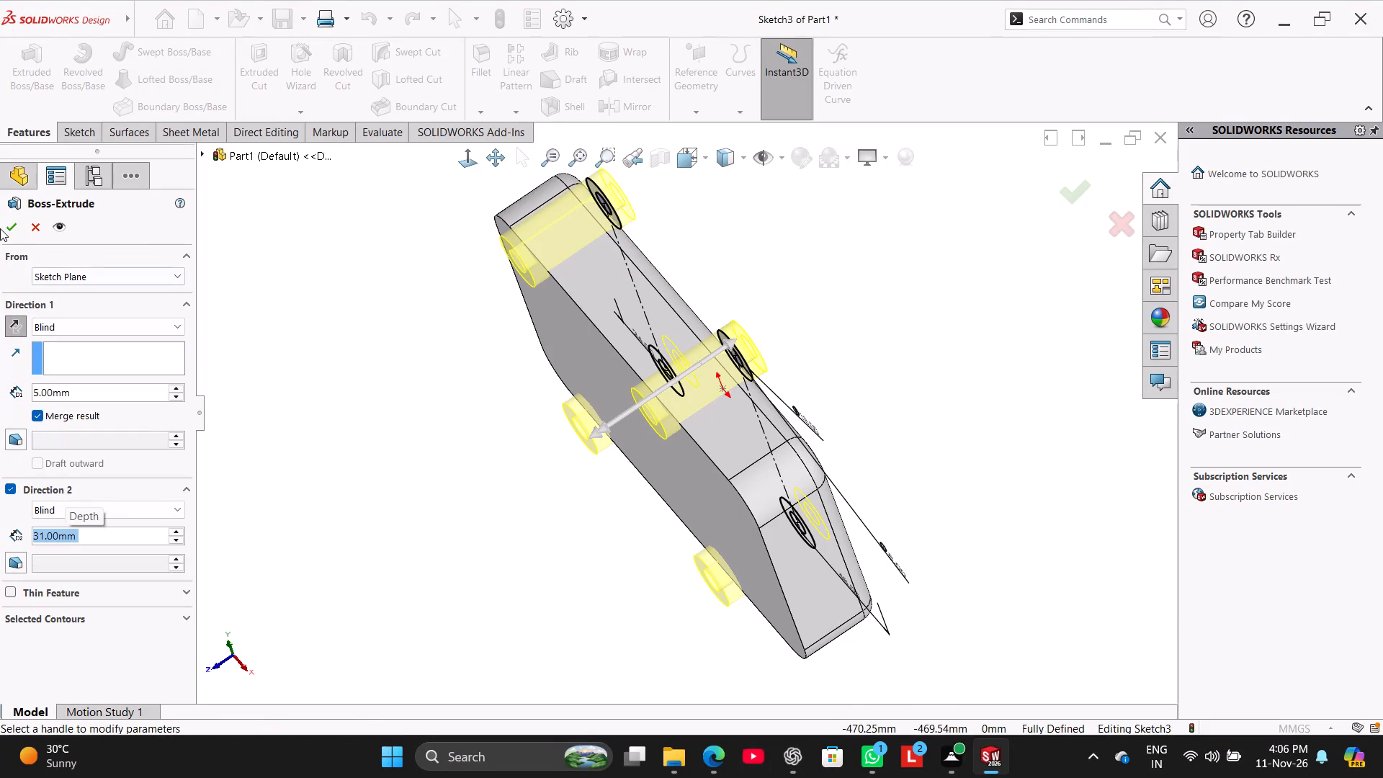
click(1, 228)
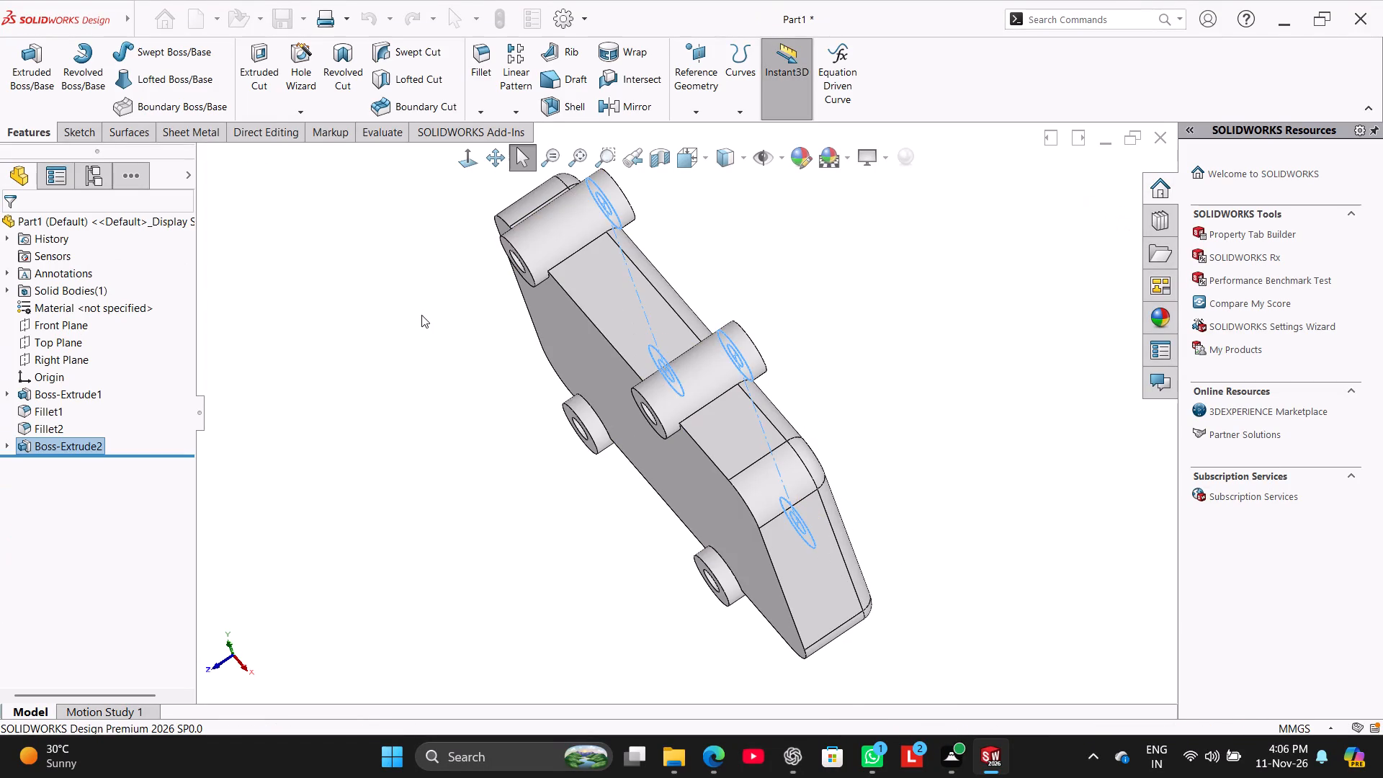
click(417, 316)
Examine the four extruded lugs from the front, back and sides of the filleted block, ending in isometric view.
middle_drag(389, 346, 485, 193)
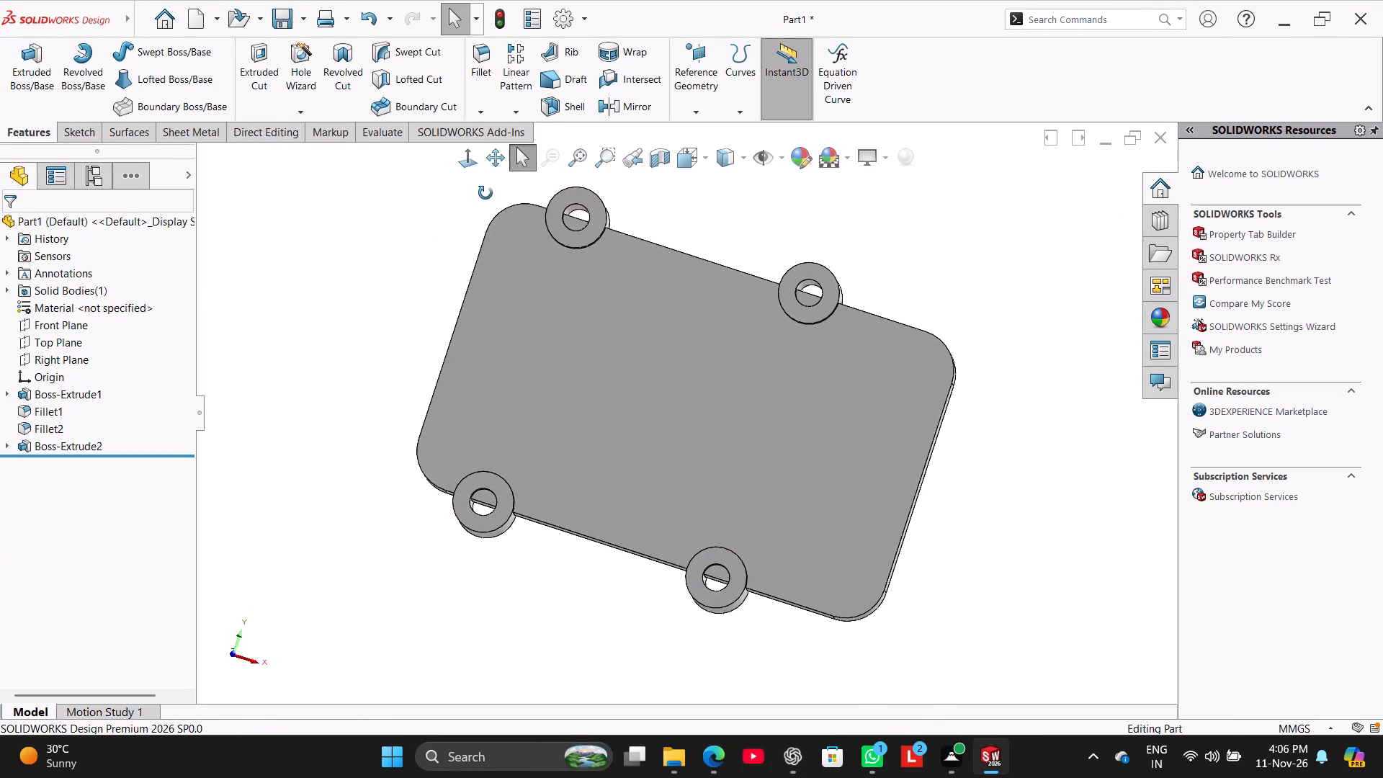
middle_drag(485, 193, 472, 190)
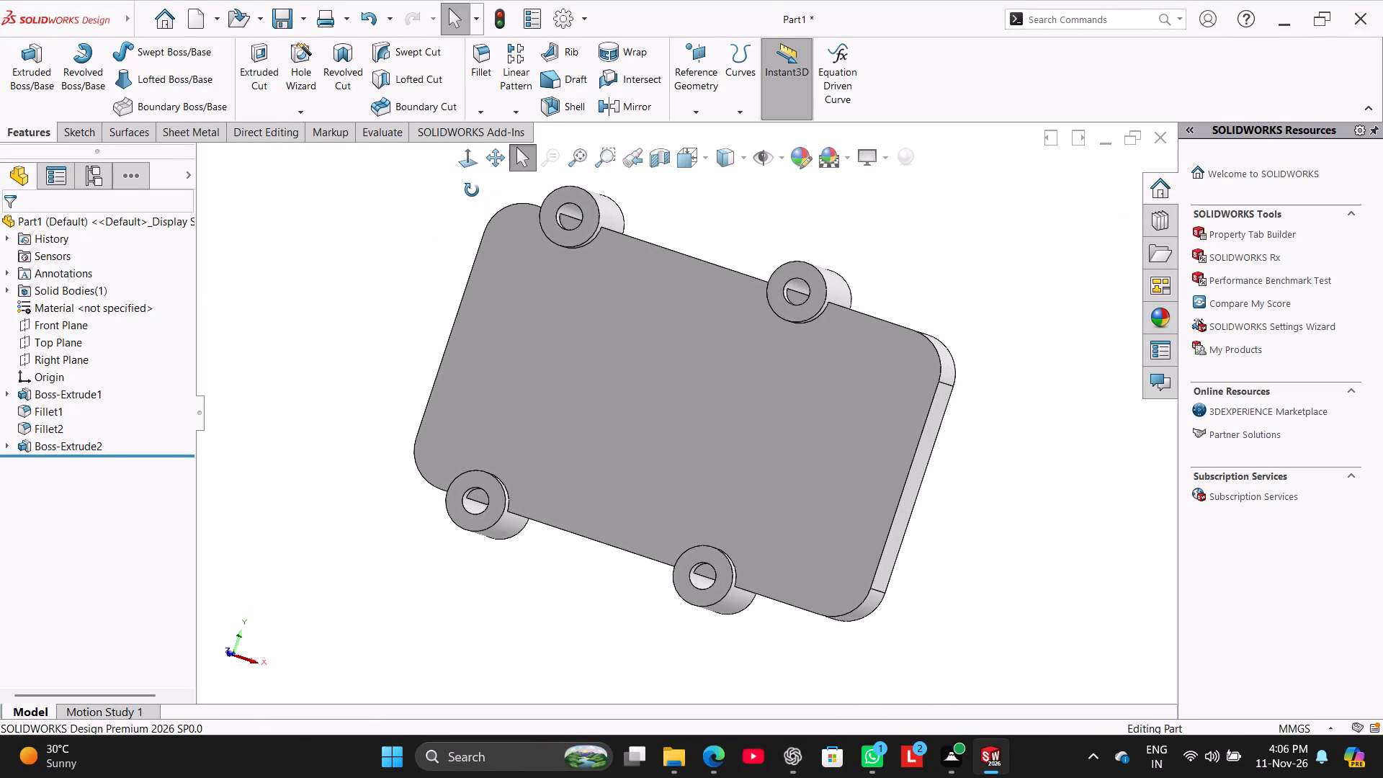
middle_drag(472, 190, 465, 231)
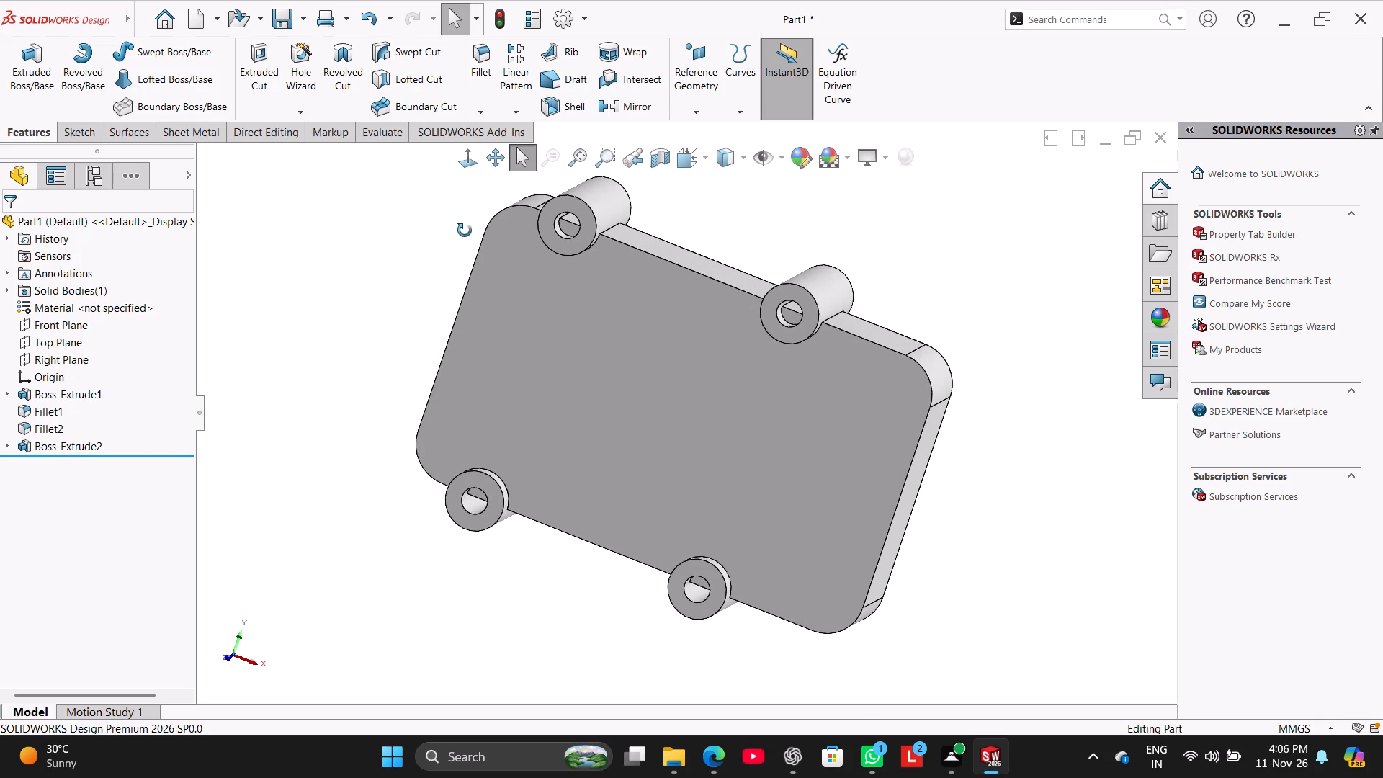
middle_drag(465, 231, 395, 323)
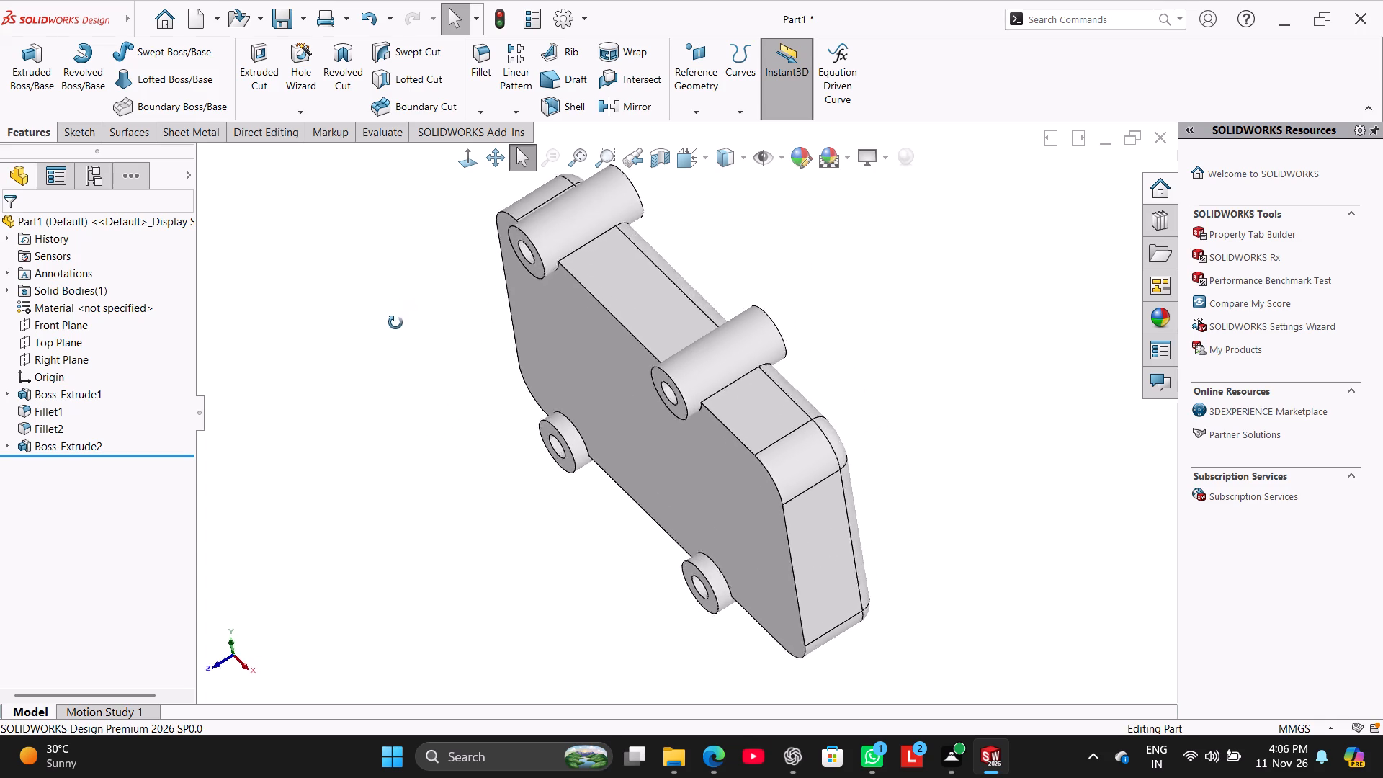
middle_drag(395, 323, 346, 304)
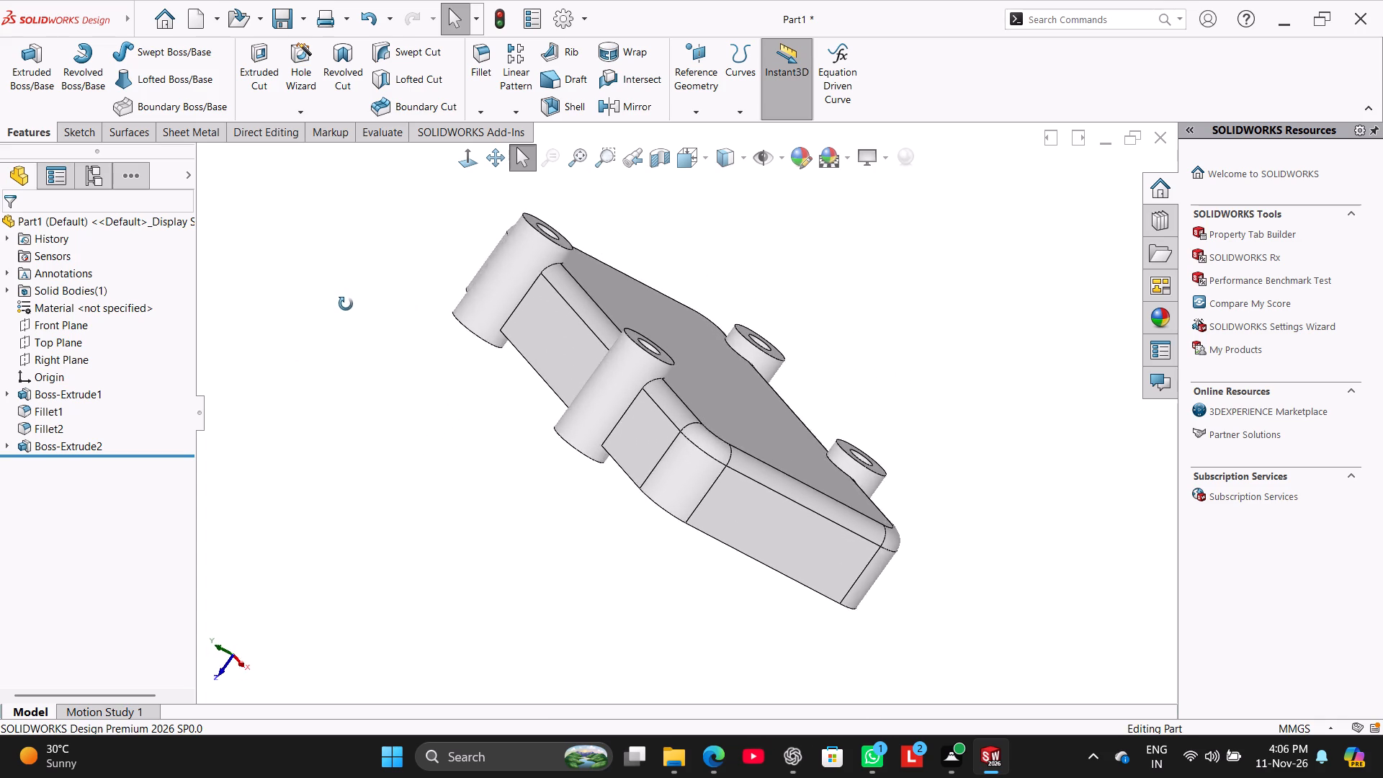
middle_drag(346, 304, 377, 395)
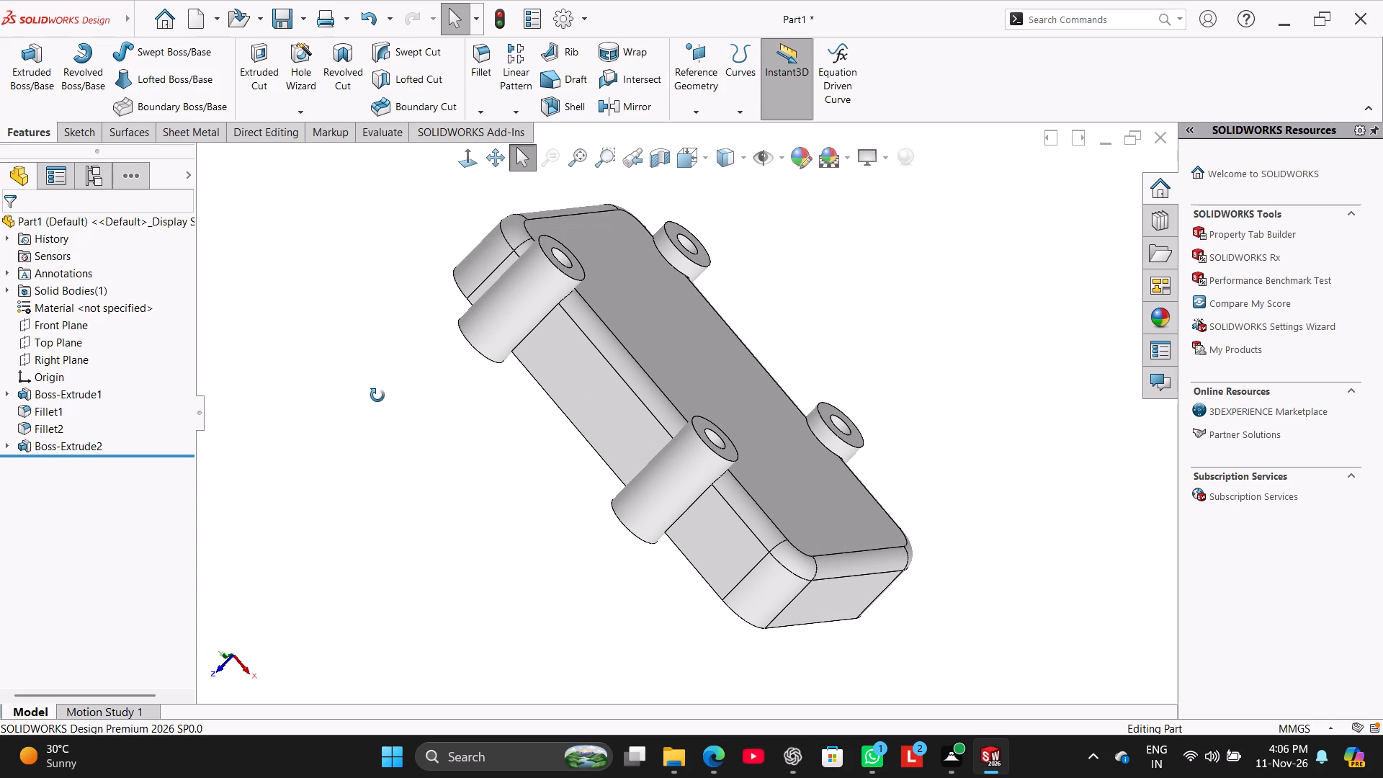
middle_drag(377, 395, 385, 378)
right_drag(328, 401, 472, 264)
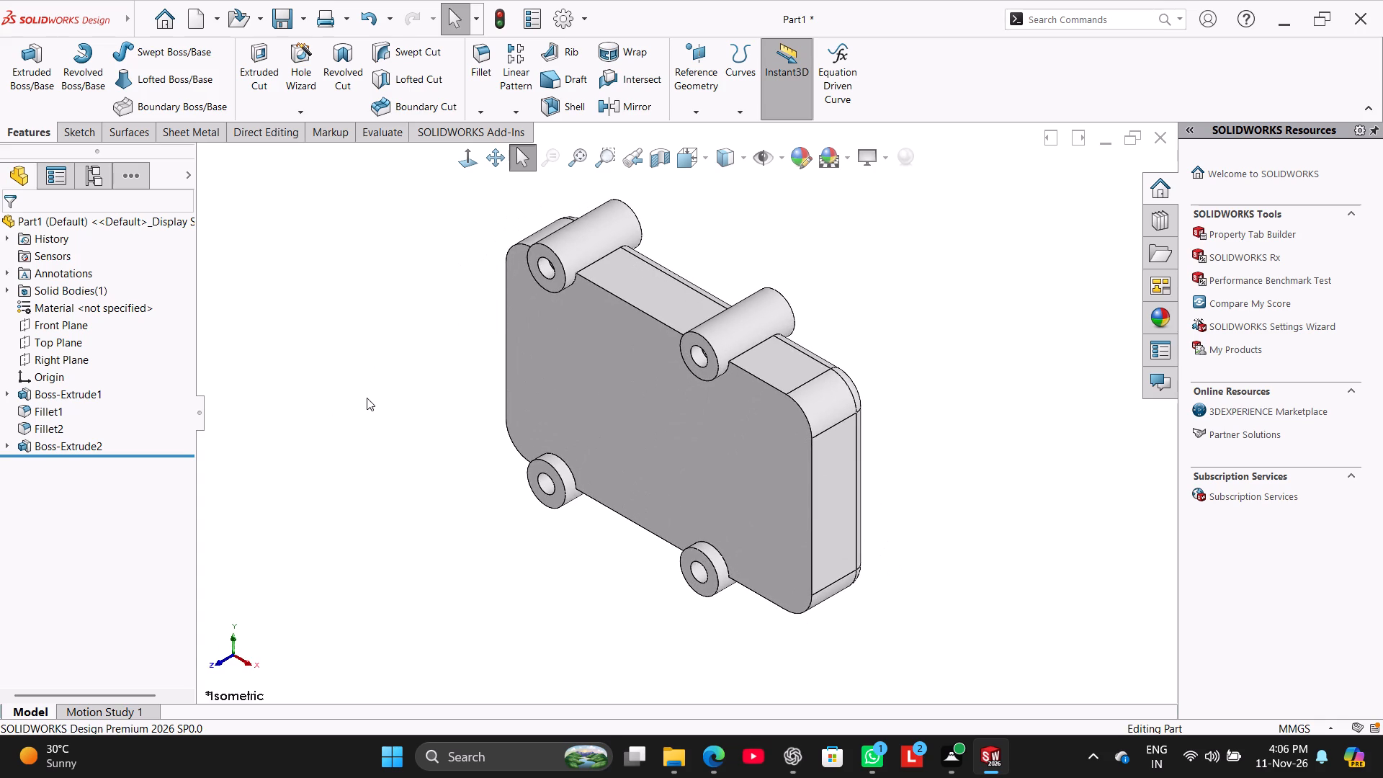
middle_drag(367, 398, 405, 301)
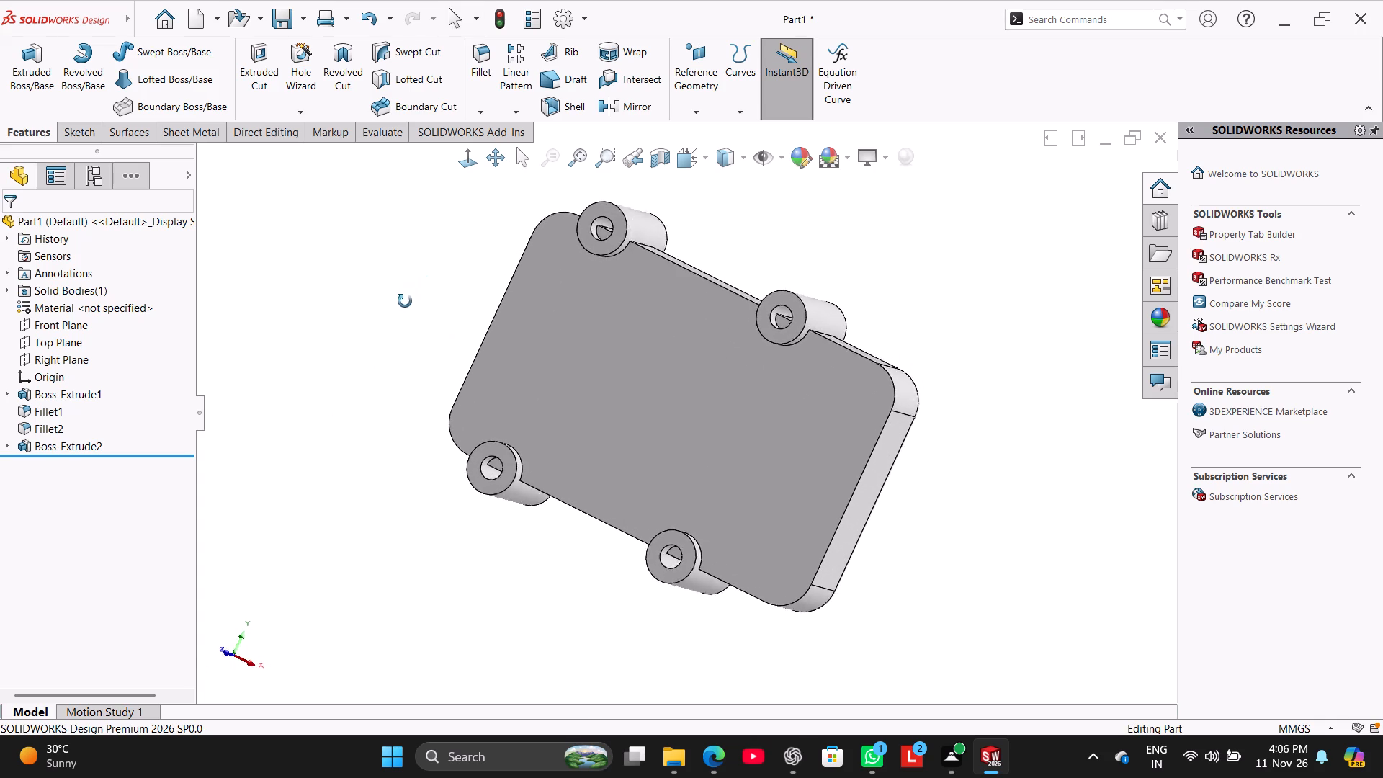
middle_drag(405, 301, 189, 213)
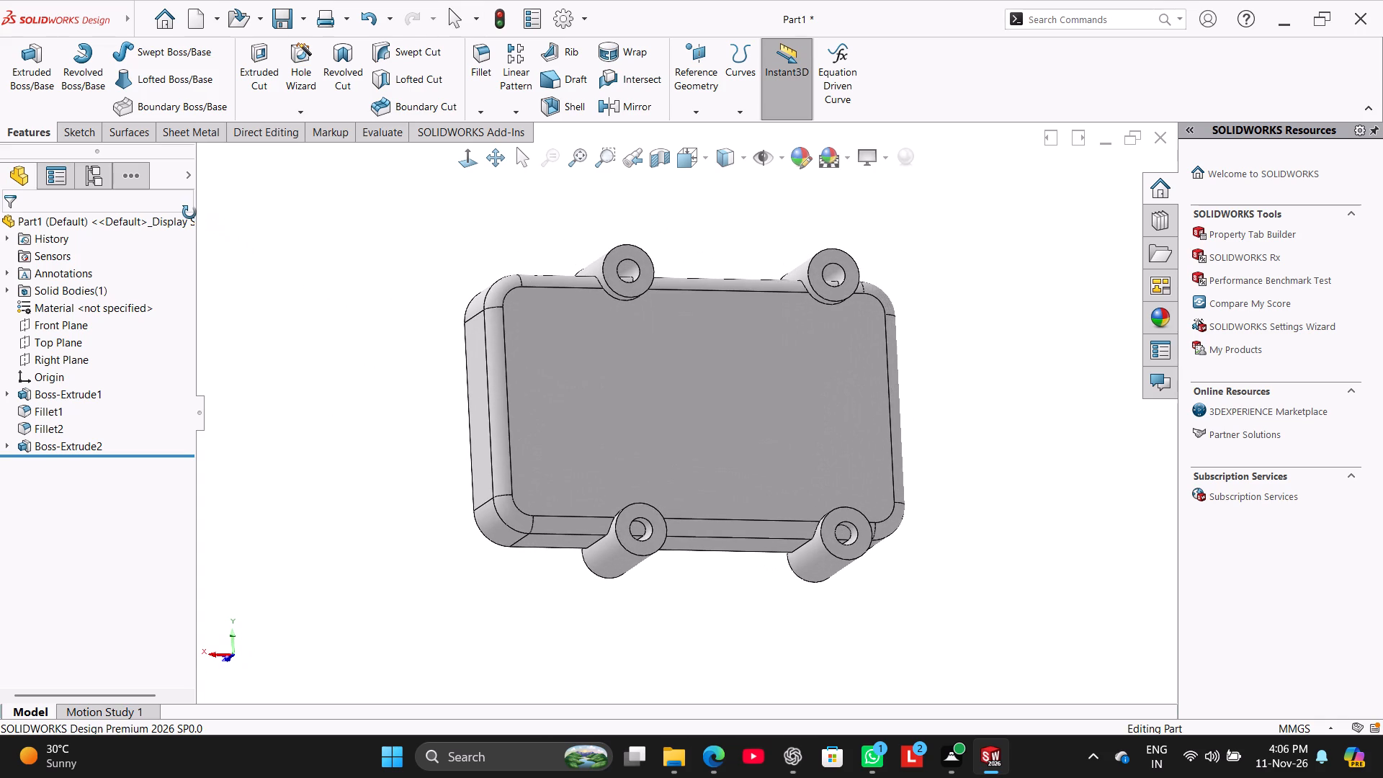
middle_drag(189, 213, 174, 278)
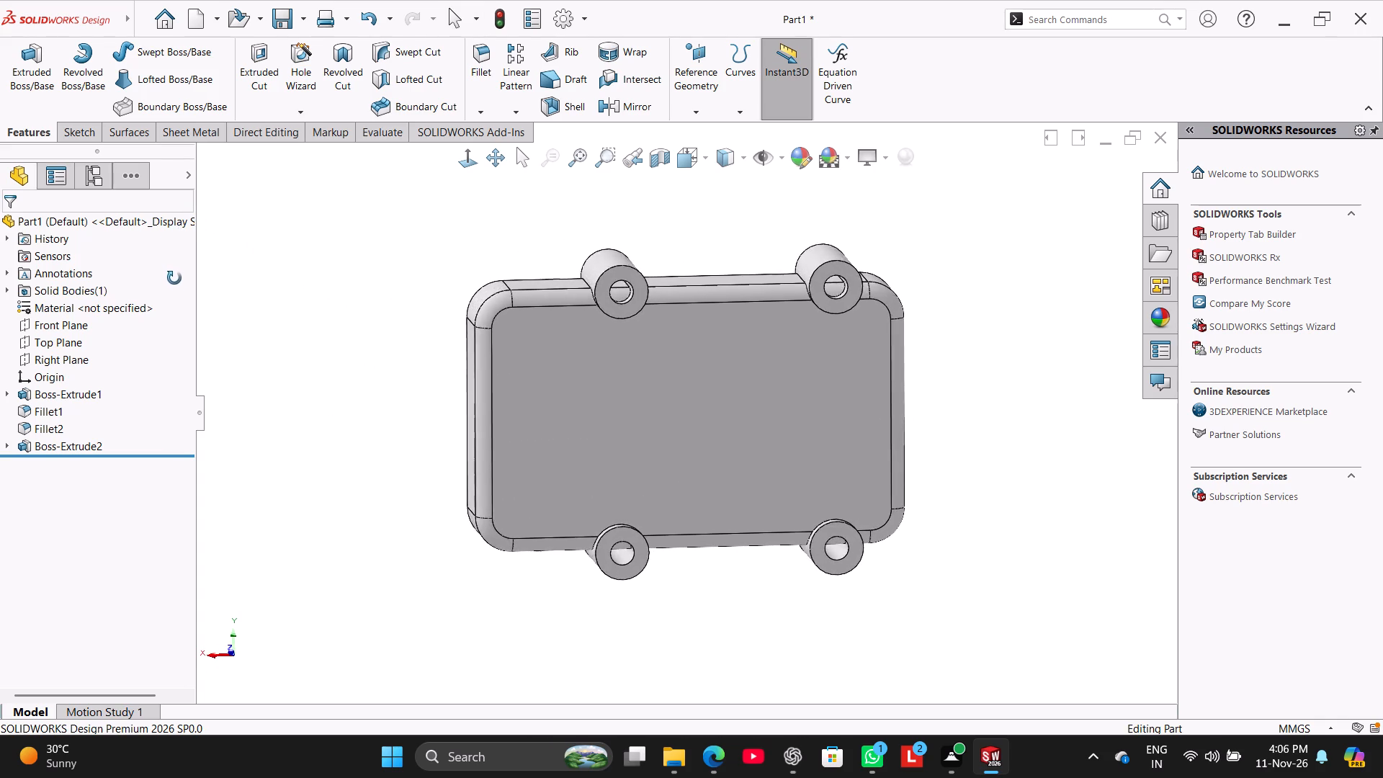
middle_drag(174, 278, 140, 224)
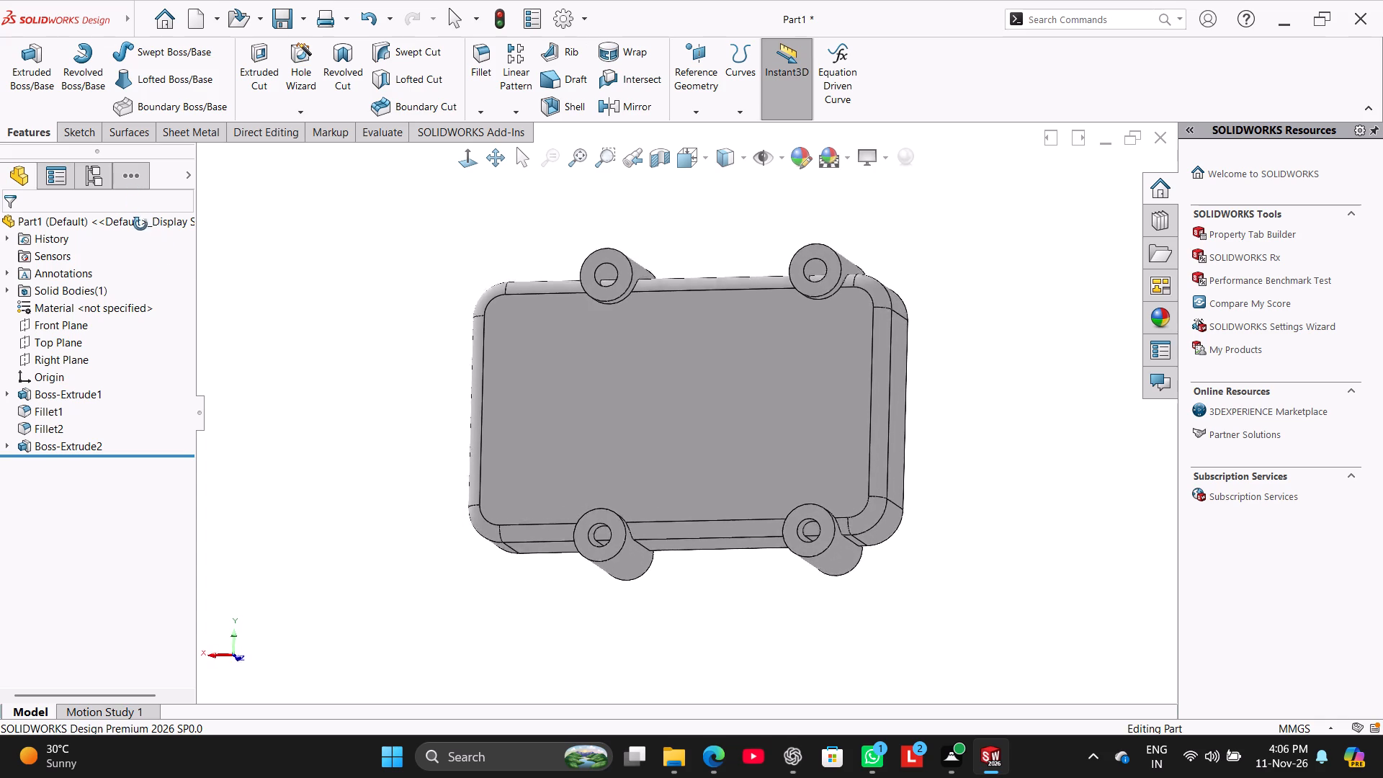
middle_drag(140, 224, 388, 639)
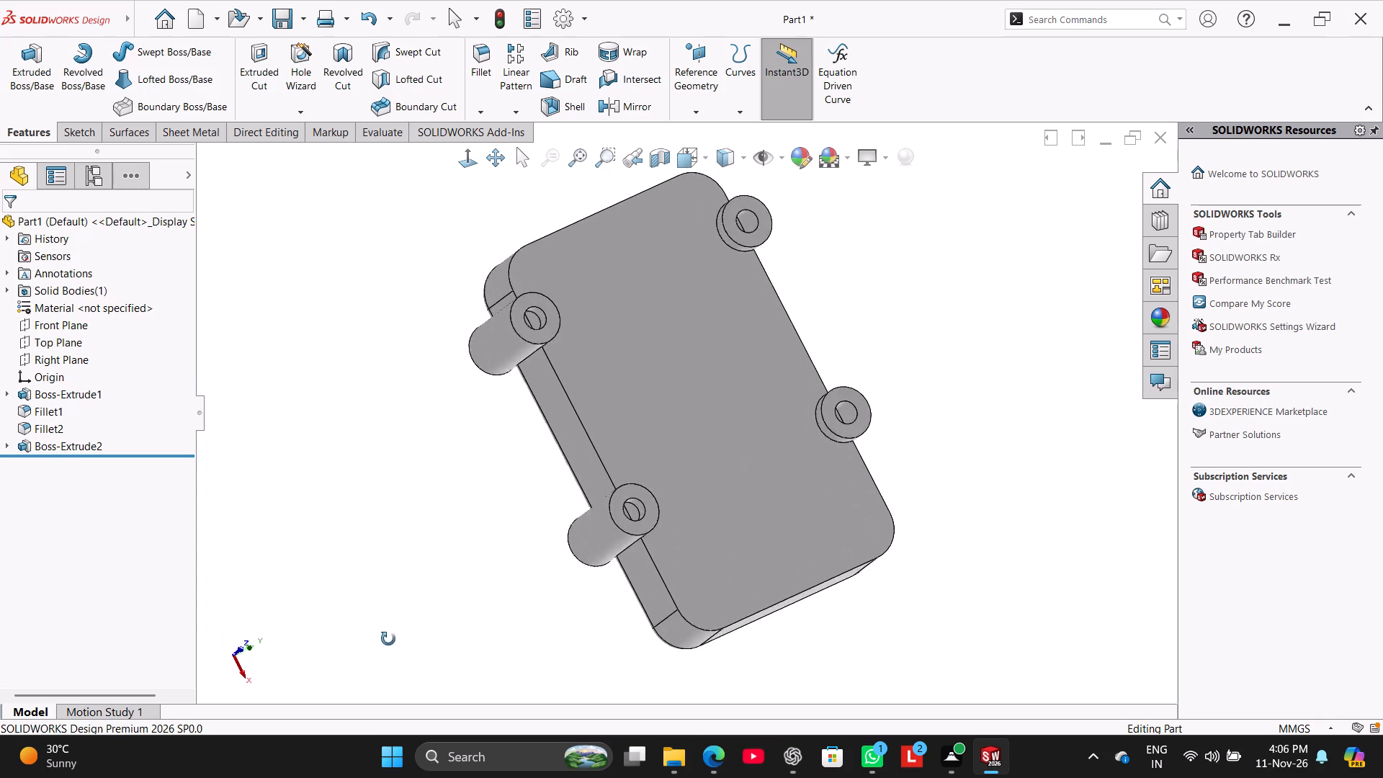
middle_drag(388, 639, 347, 720)
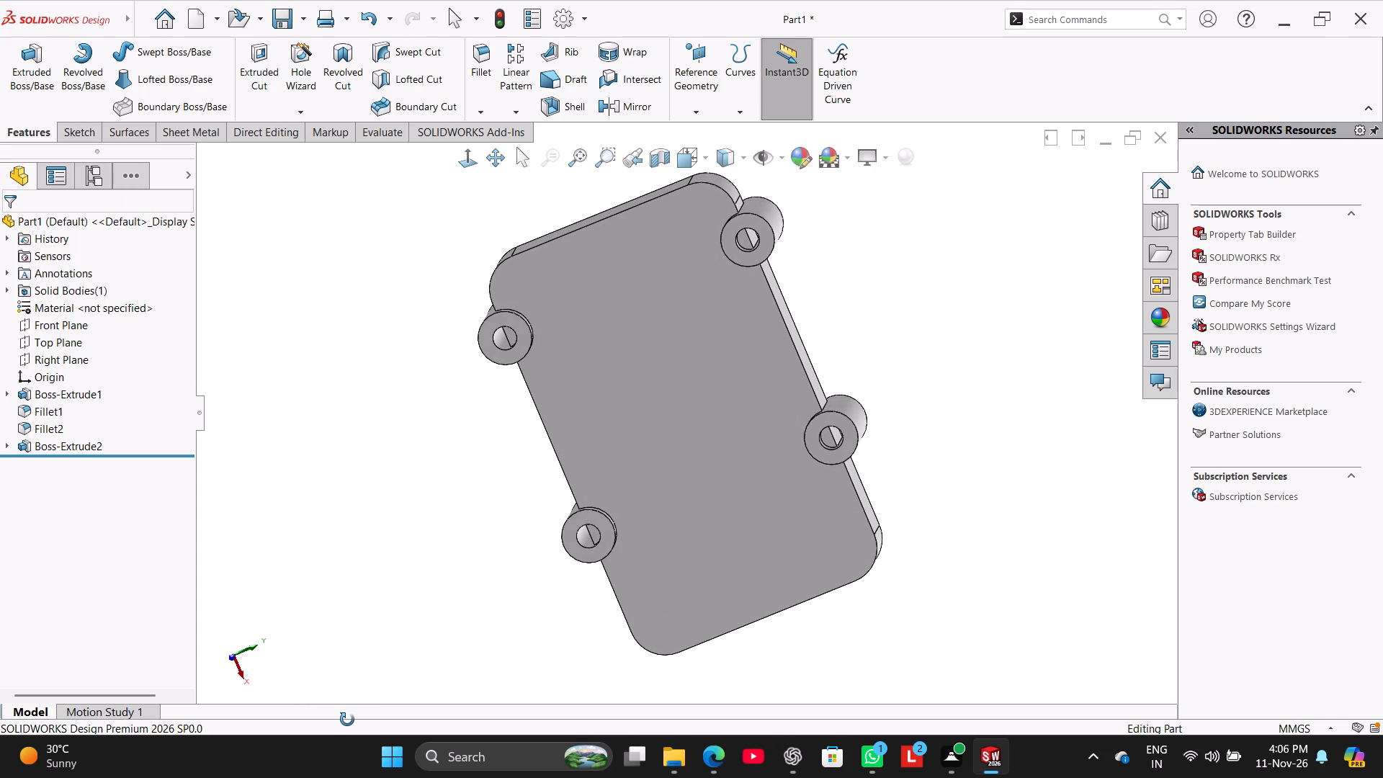
middle_drag(347, 720, 336, 685)
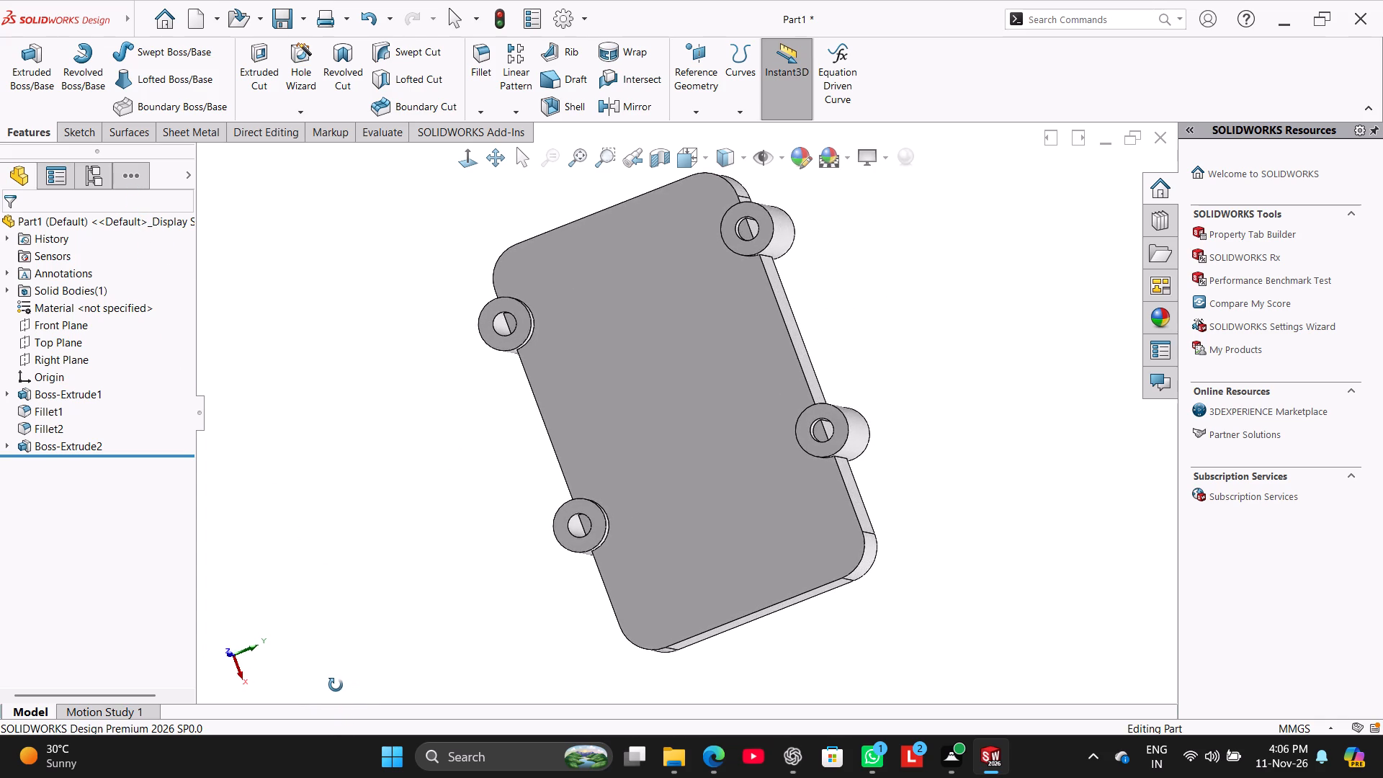
middle_drag(336, 685, 241, 704)
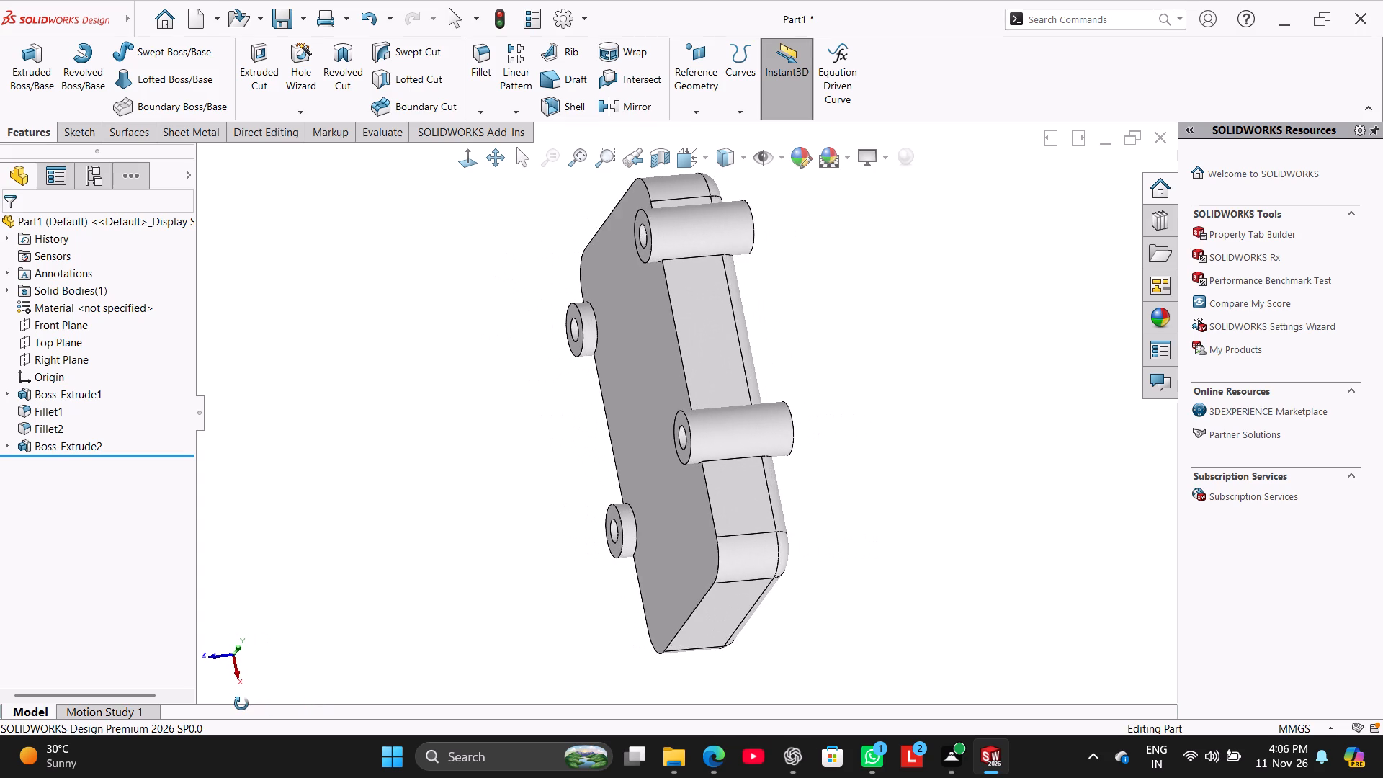
middle_drag(241, 704, 212, 725)
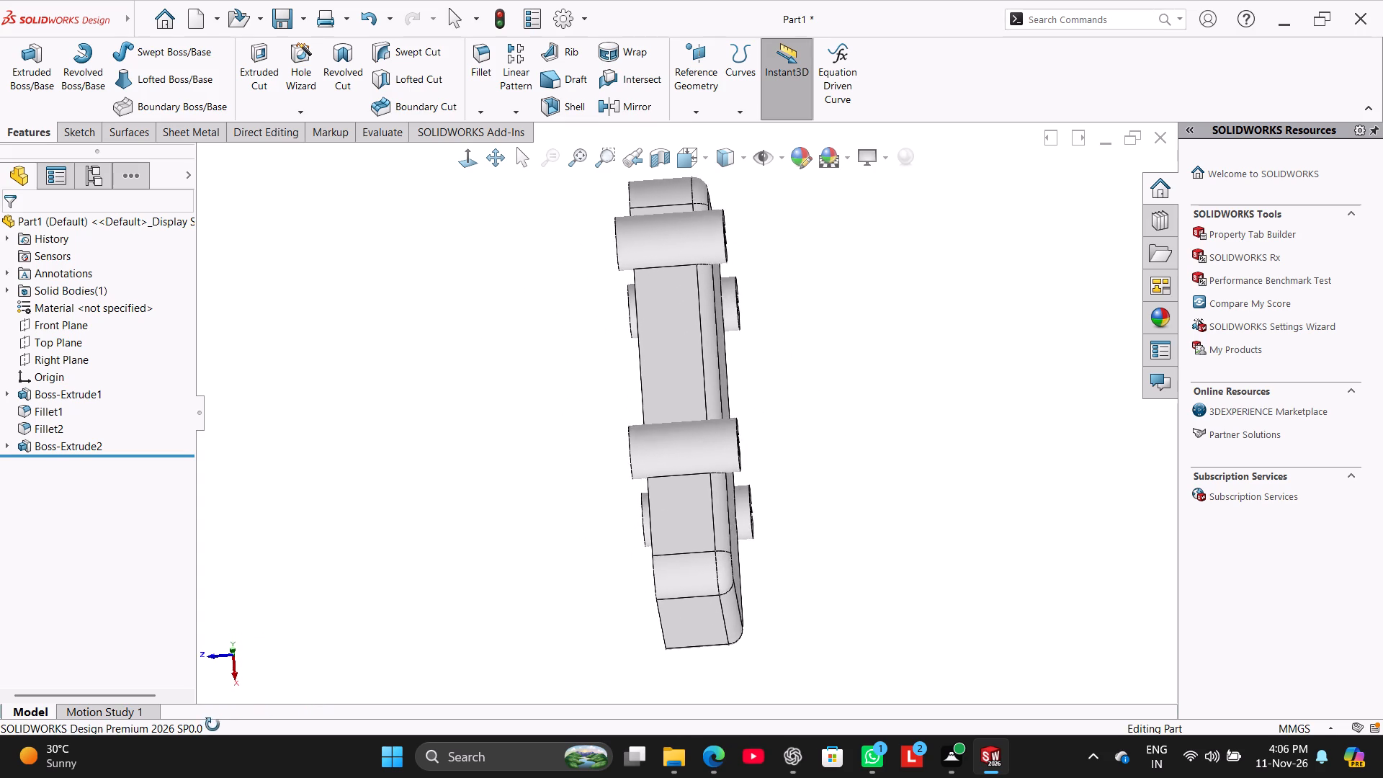
middle_drag(212, 725, 257, 674)
right_drag(431, 460, 572, 362)
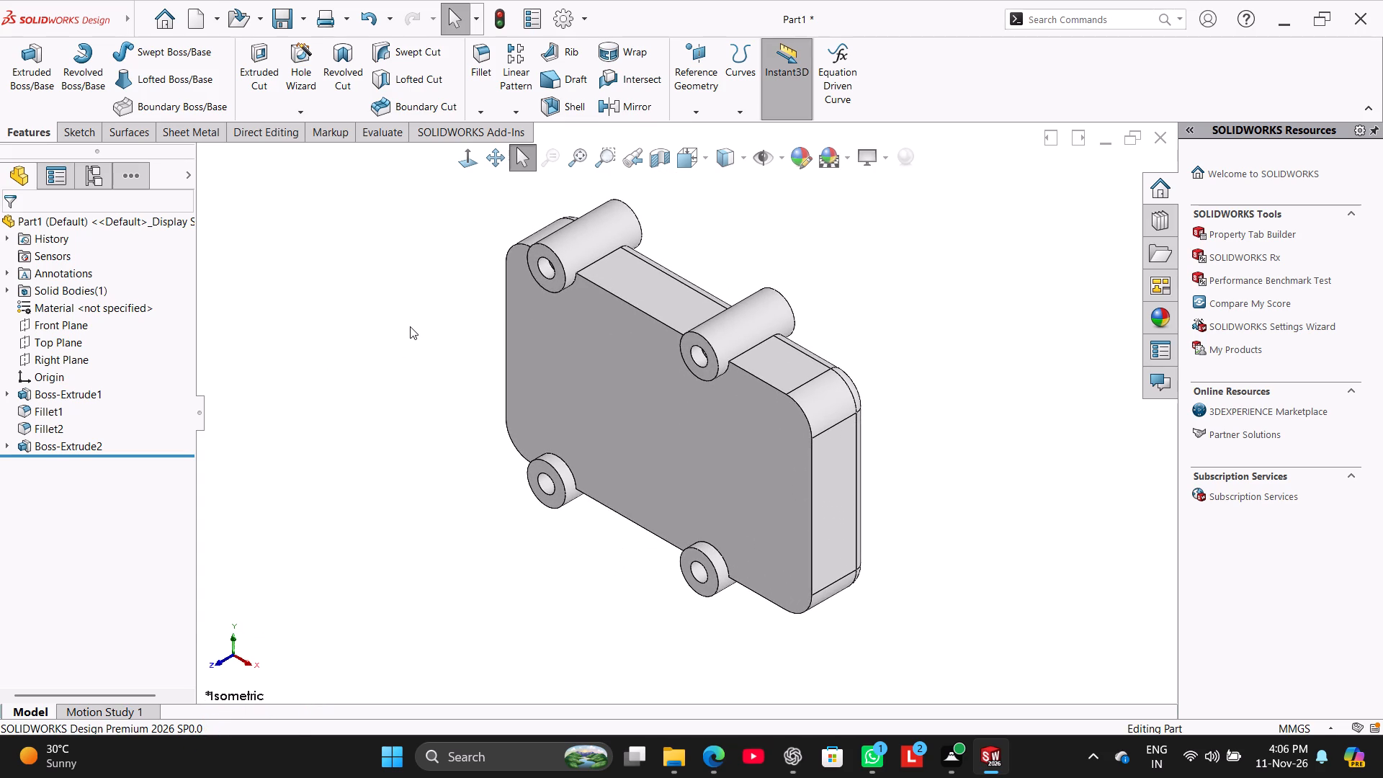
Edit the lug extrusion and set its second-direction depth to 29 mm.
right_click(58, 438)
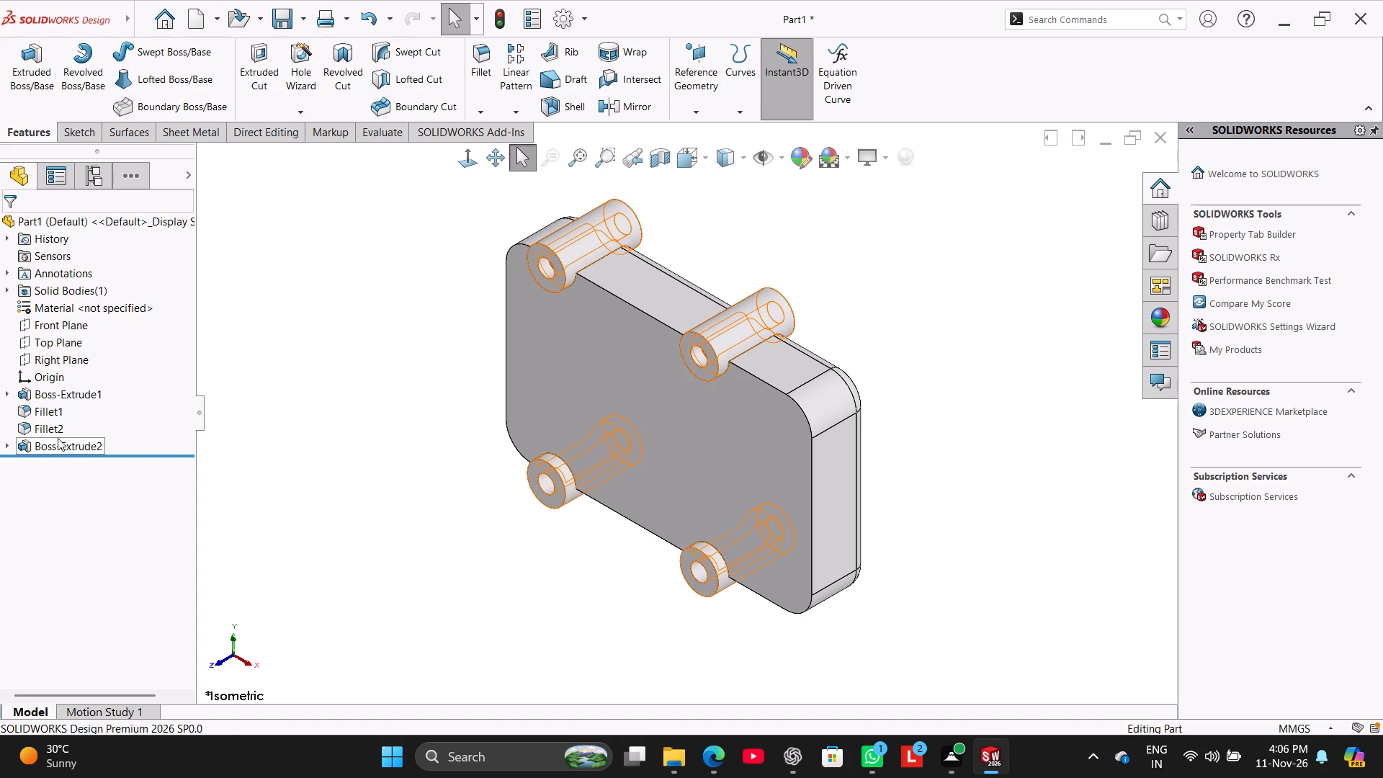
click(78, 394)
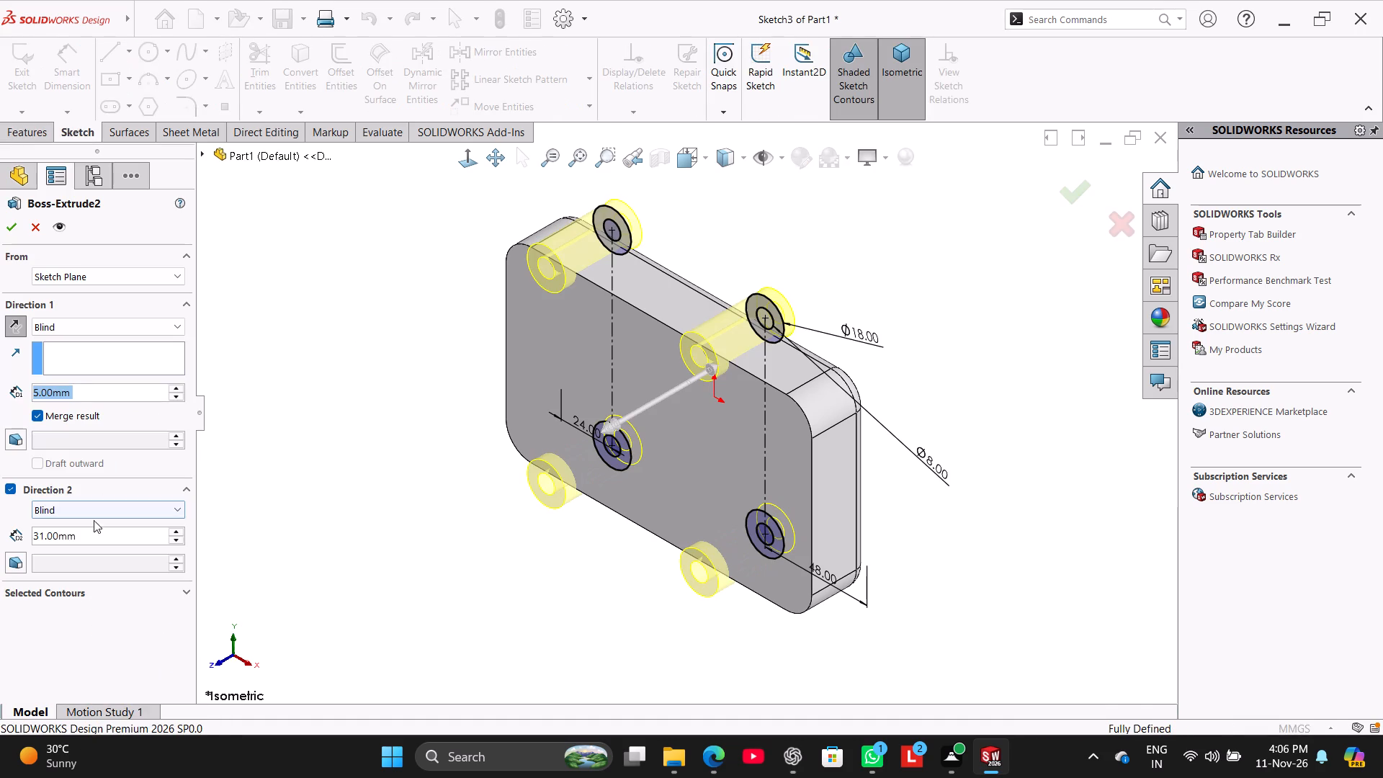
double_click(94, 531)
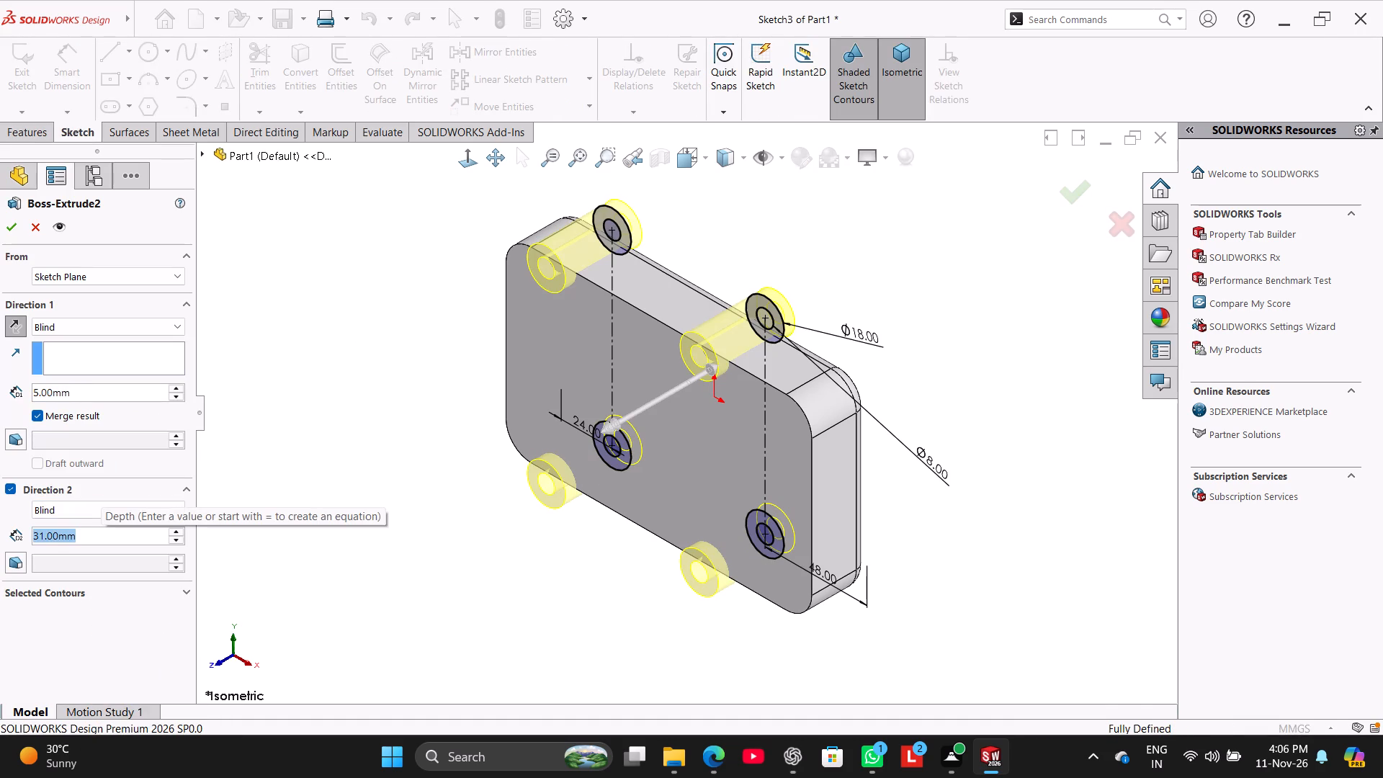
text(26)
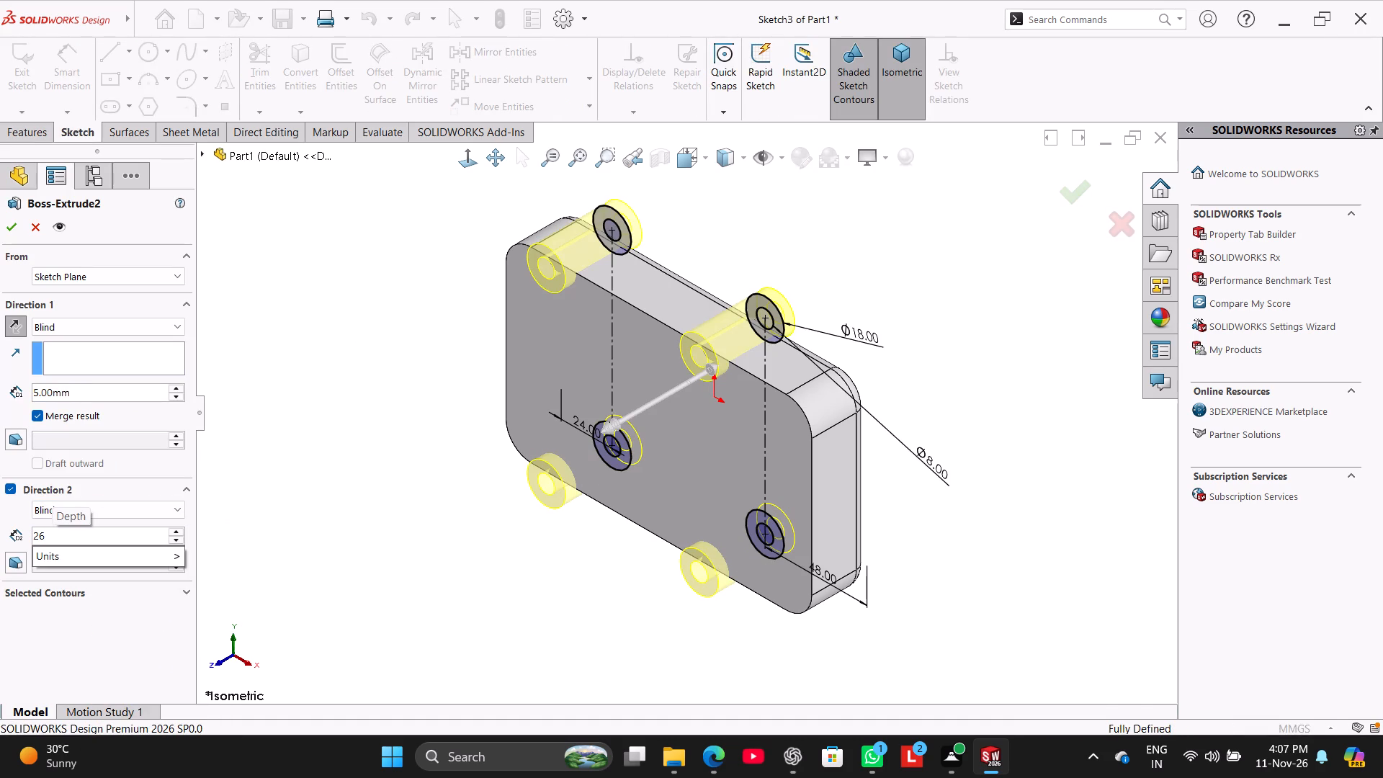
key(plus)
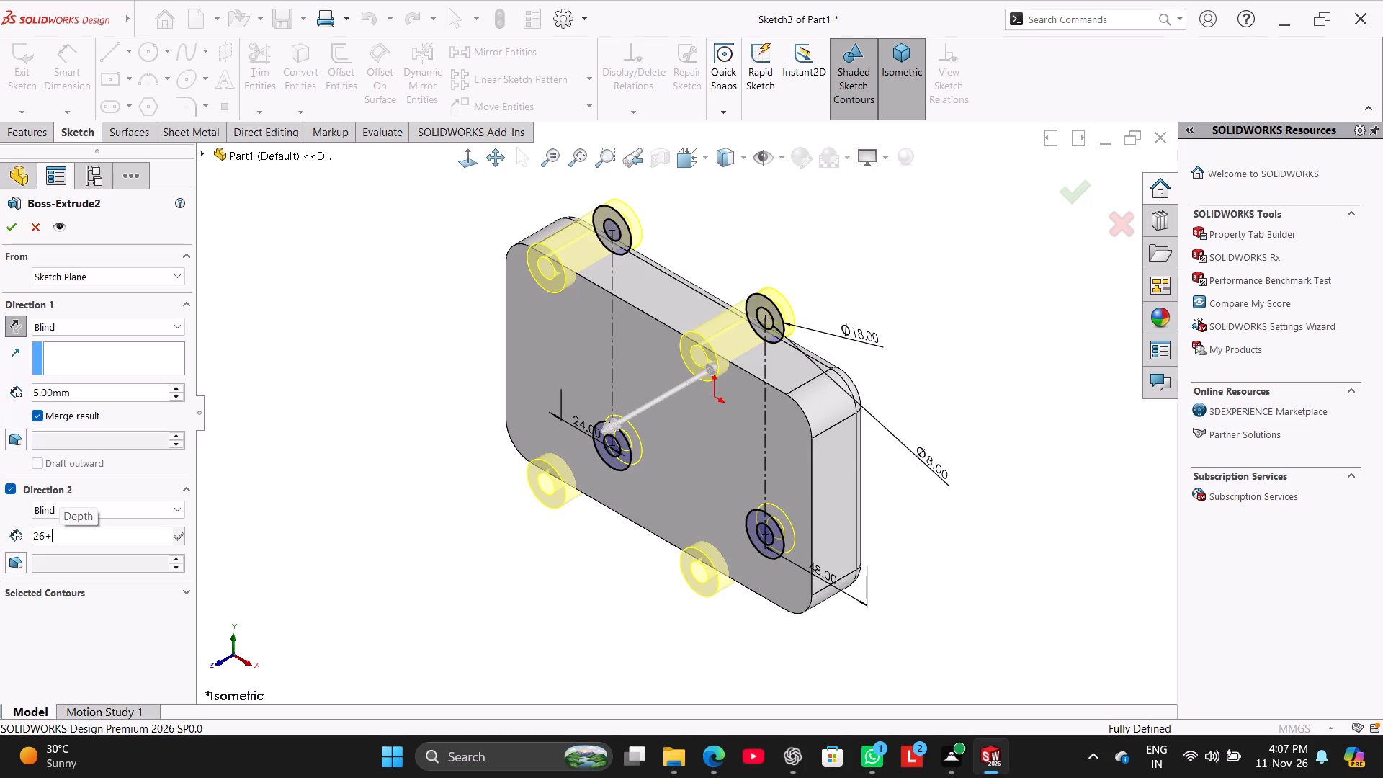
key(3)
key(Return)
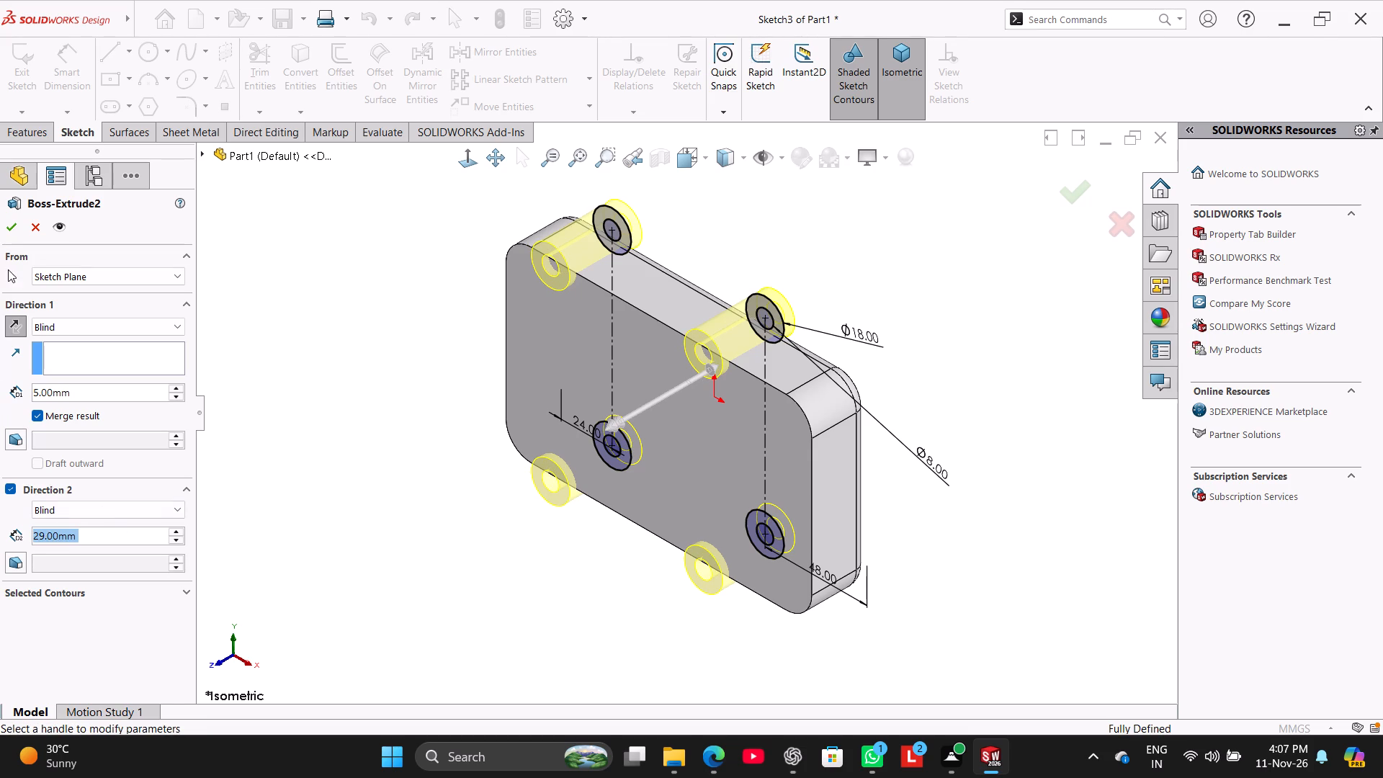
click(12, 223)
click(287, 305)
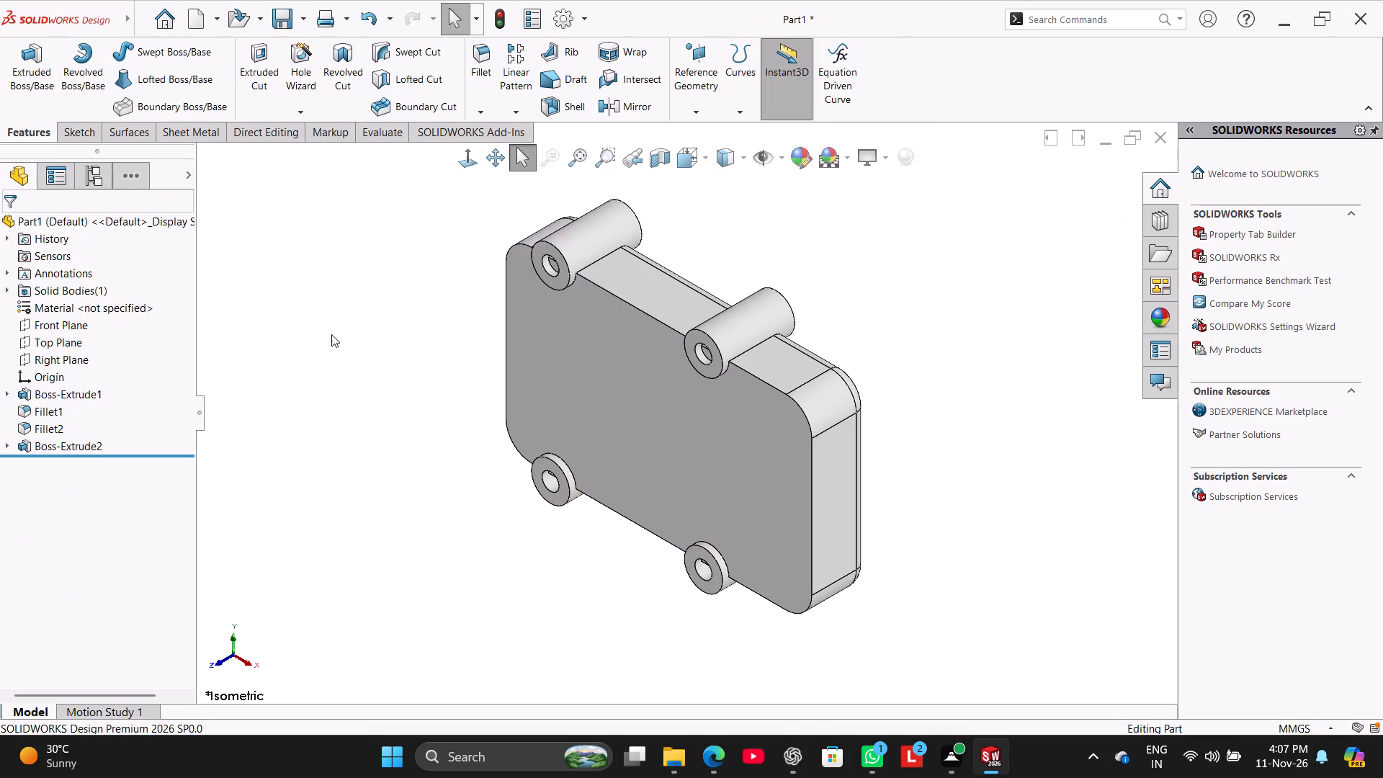
Edit the lug extrusion again and set its second-direction depth to 28.5 mm.
middle_drag(334, 357, 285, 464)
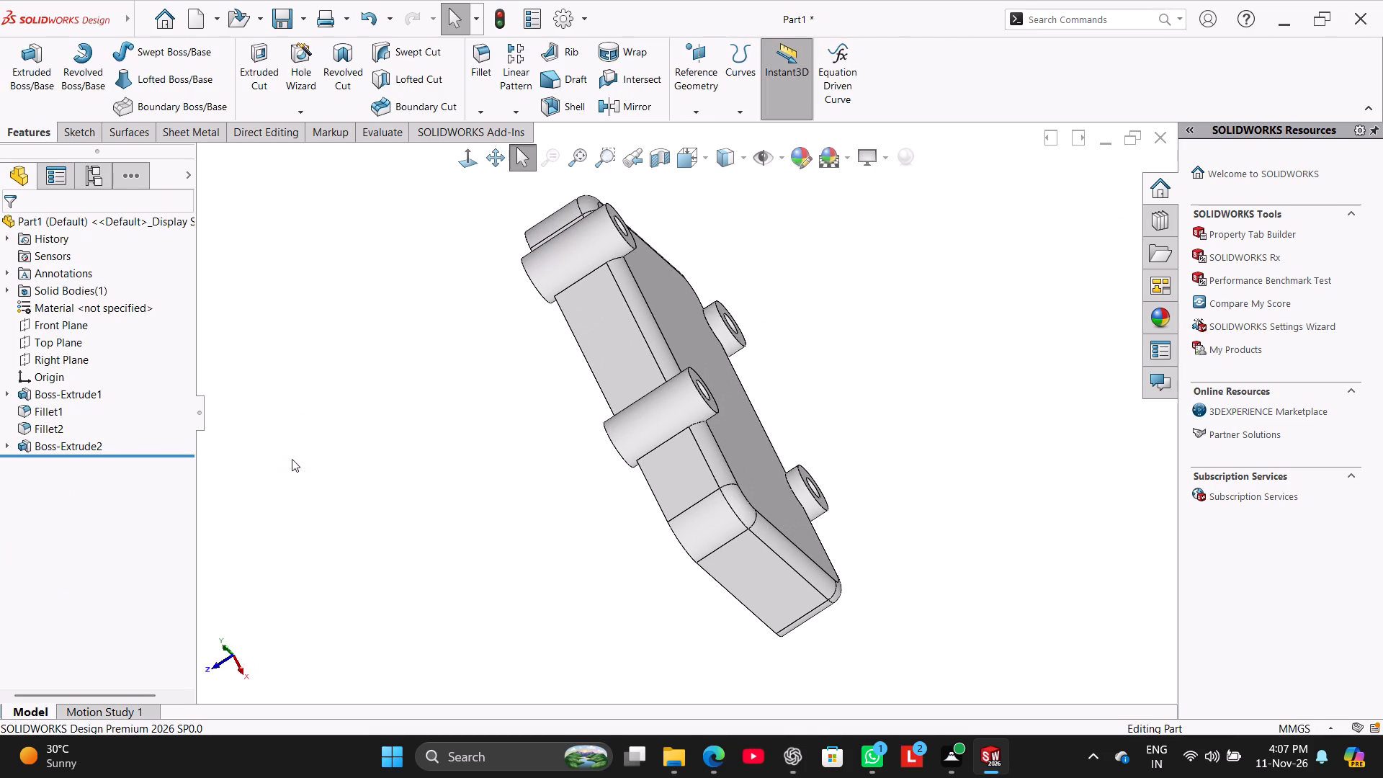
right_drag(332, 439, 409, 341)
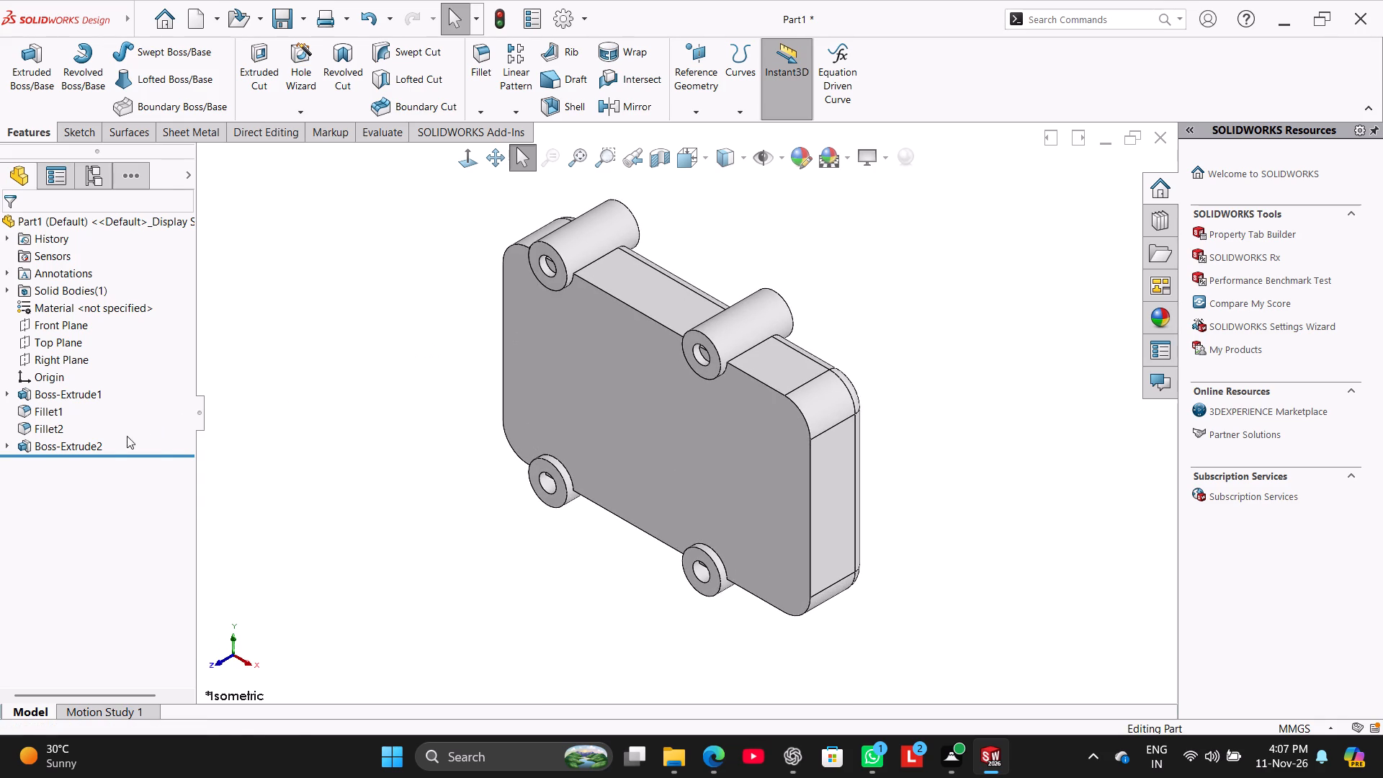
right_click(67, 446)
click(78, 406)
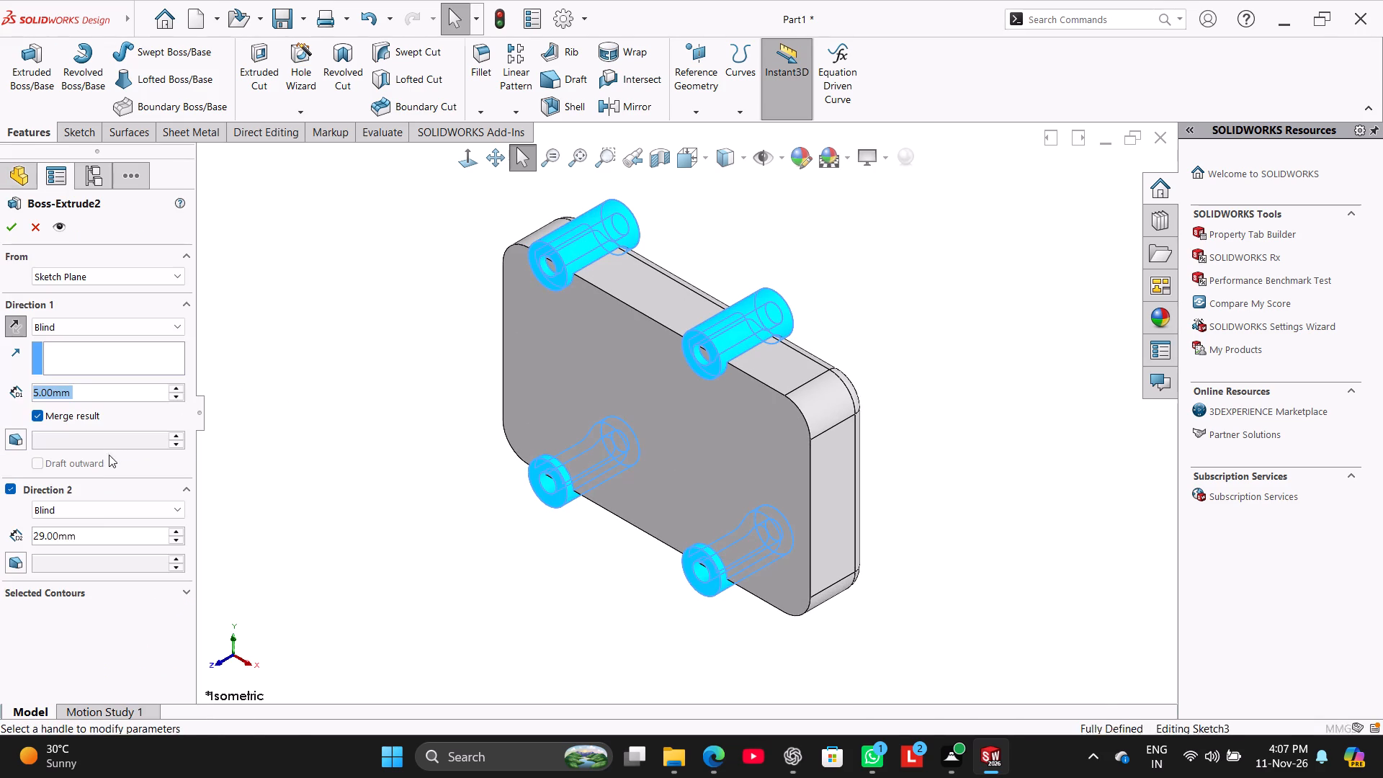
double_click(98, 538)
text(26+2.5)
key(Return)
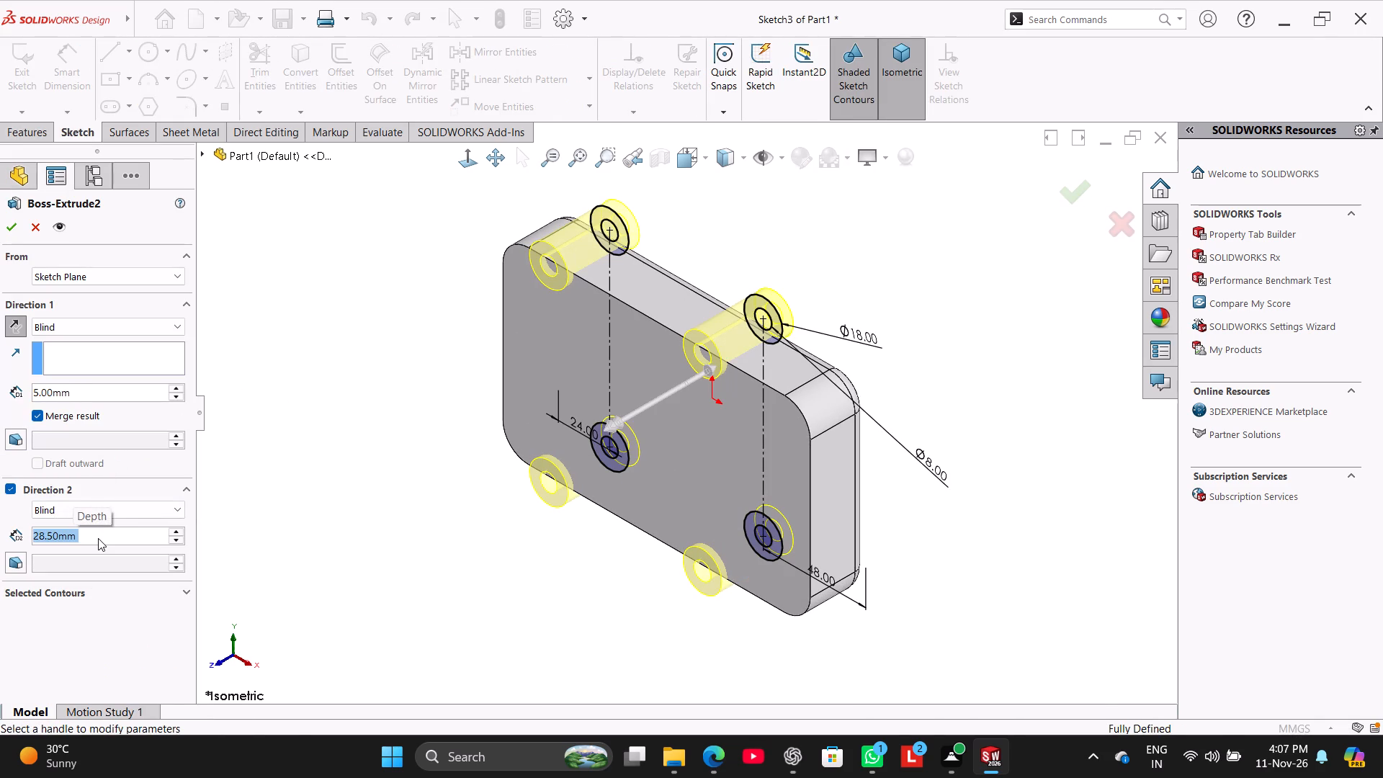
click(12, 229)
click(311, 325)
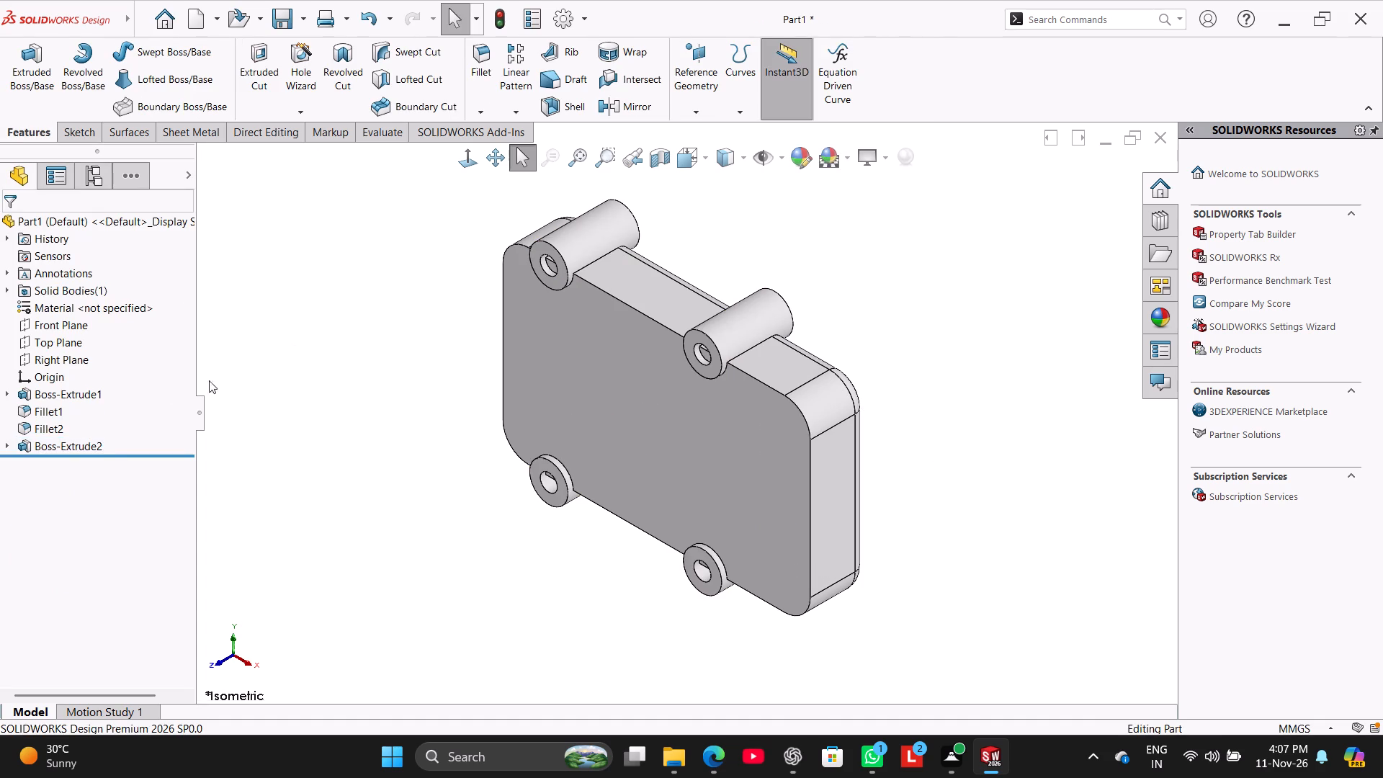
Start an extruded cut from the lug sketch Sketch3, using only the four inner hole circles as contours.
right_drag(302, 403, 368, 331)
right_drag(315, 372, 412, 286)
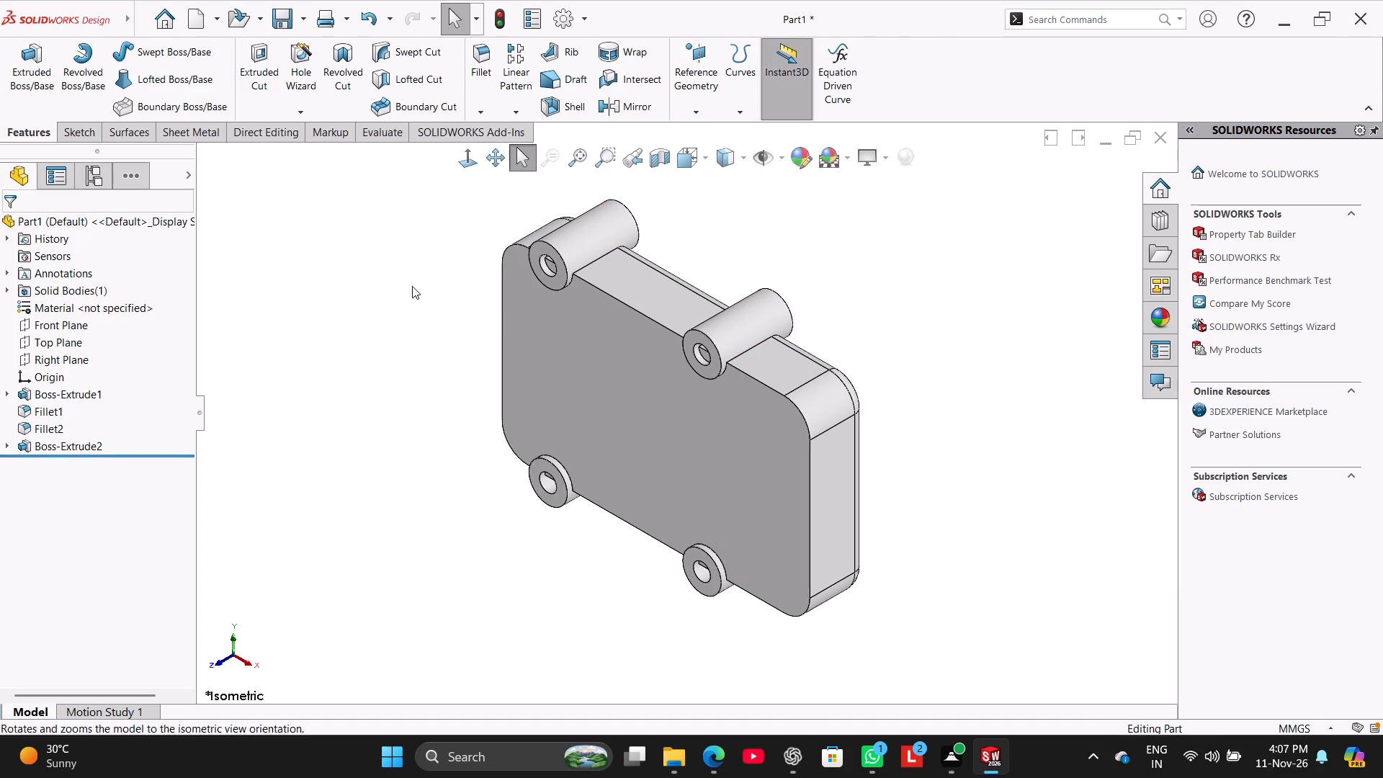
right_drag(412, 286, 437, 269)
middle_drag(453, 370, 378, 511)
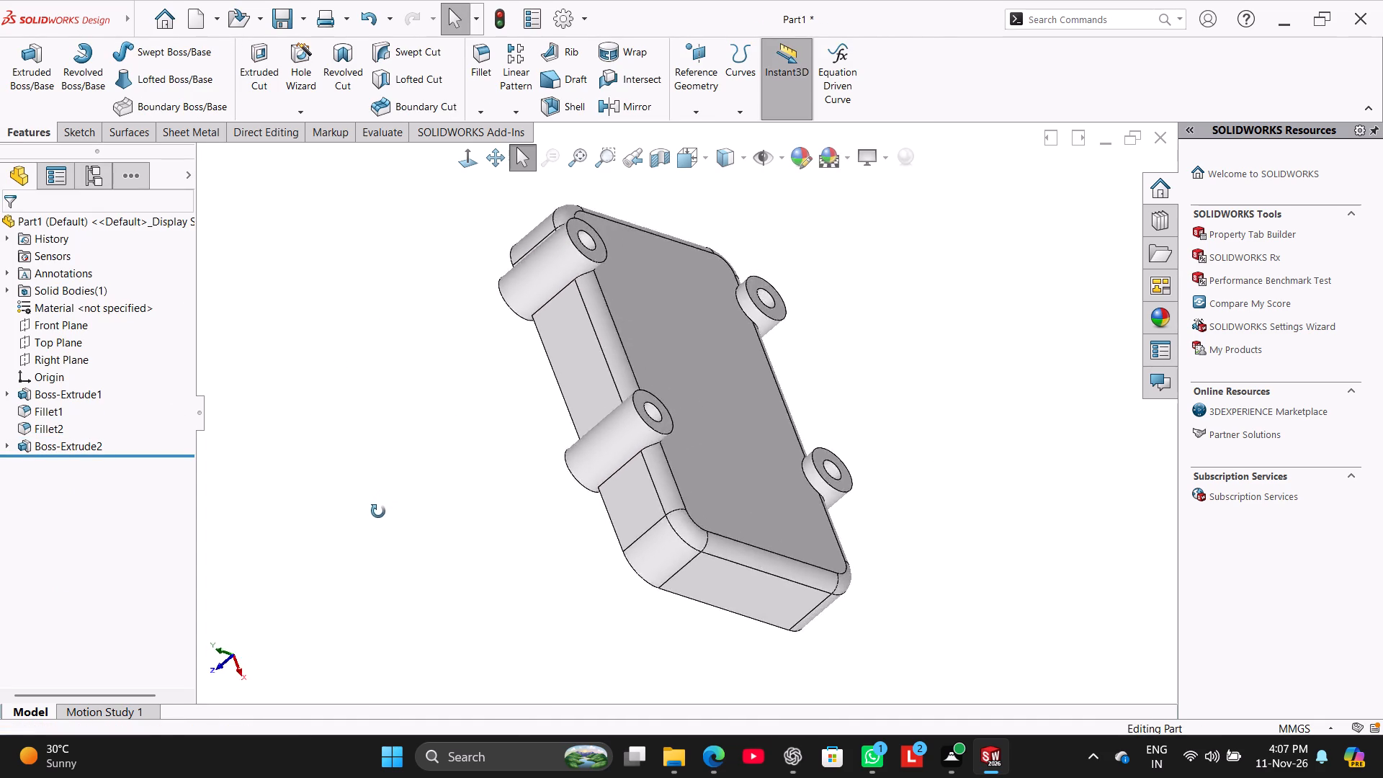
middle_drag(378, 511, 341, 572)
click(264, 76)
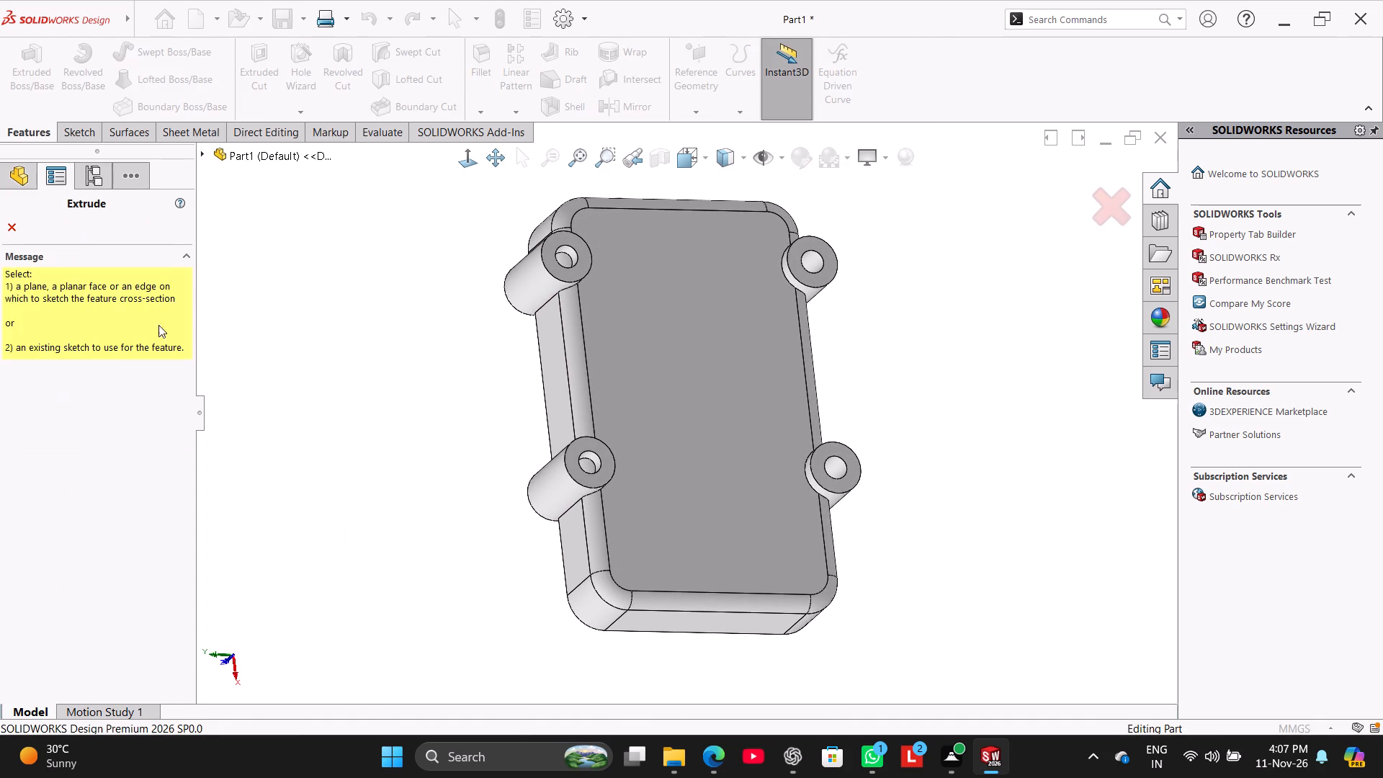
click(204, 152)
click(223, 378)
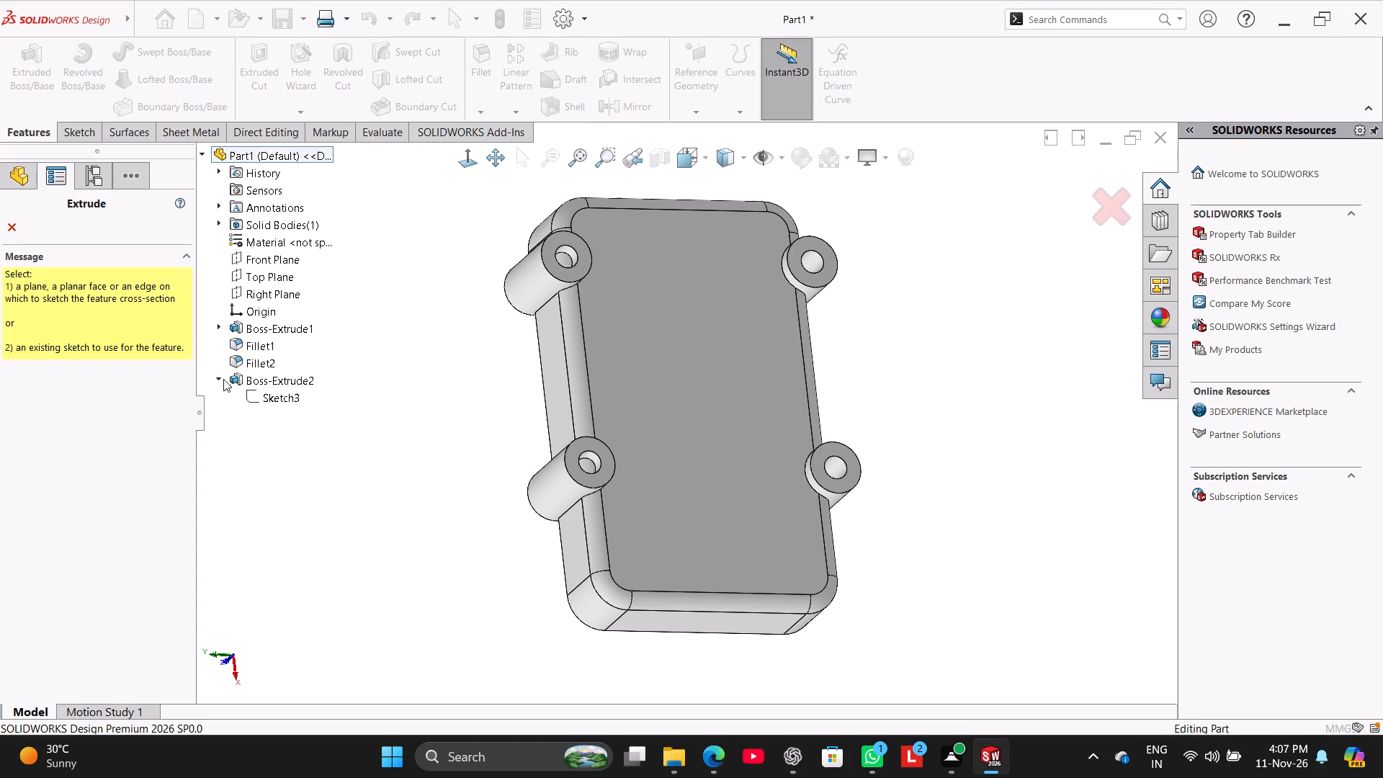
click(260, 401)
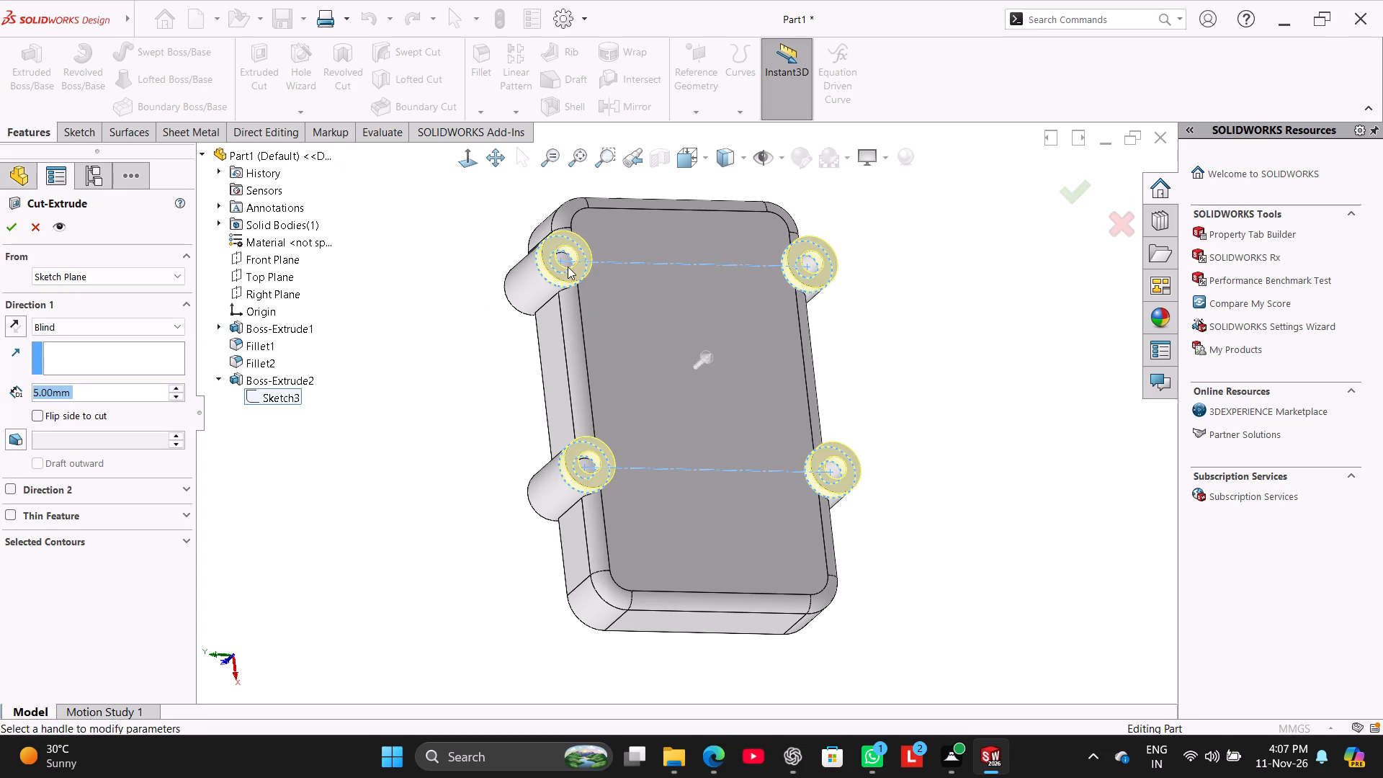
click(96, 541)
right_click(100, 550)
right_click(105, 562)
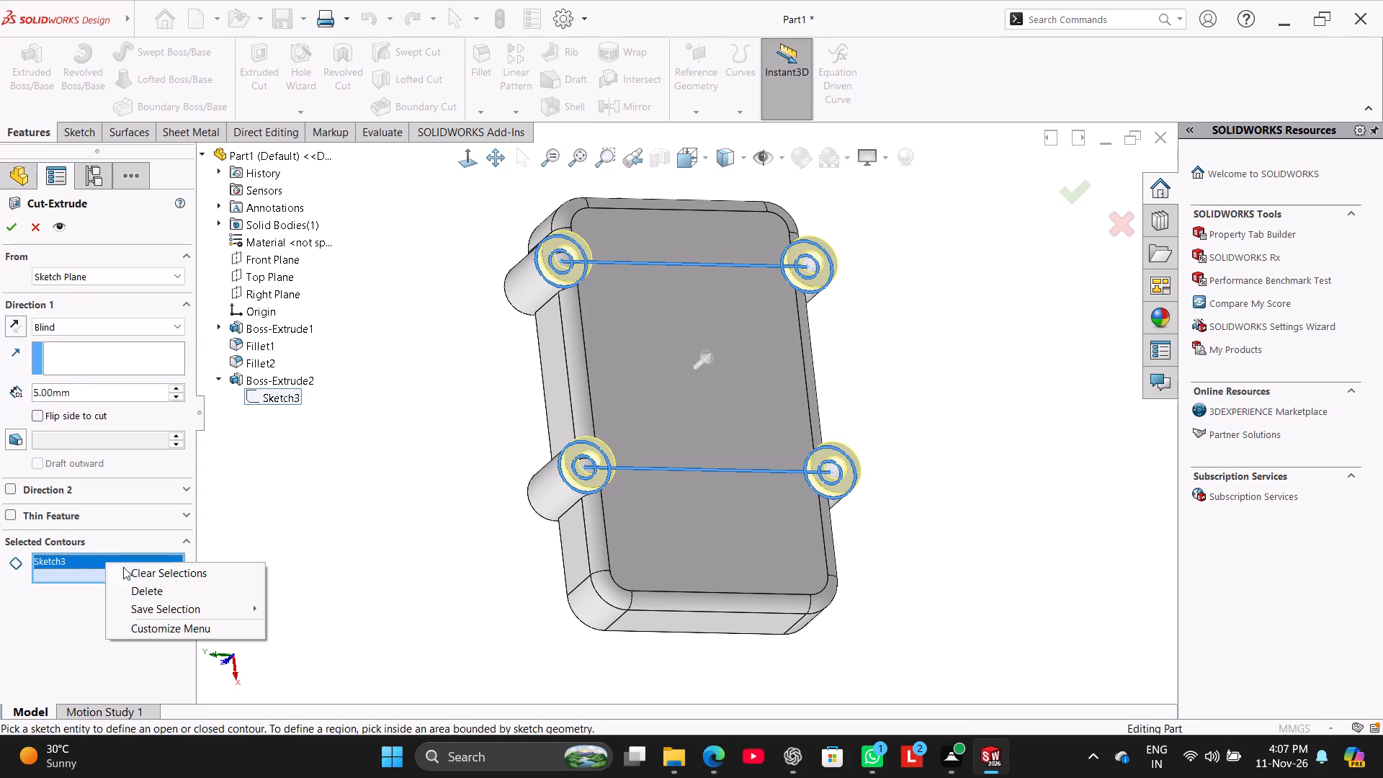
click(143, 575)
click(568, 270)
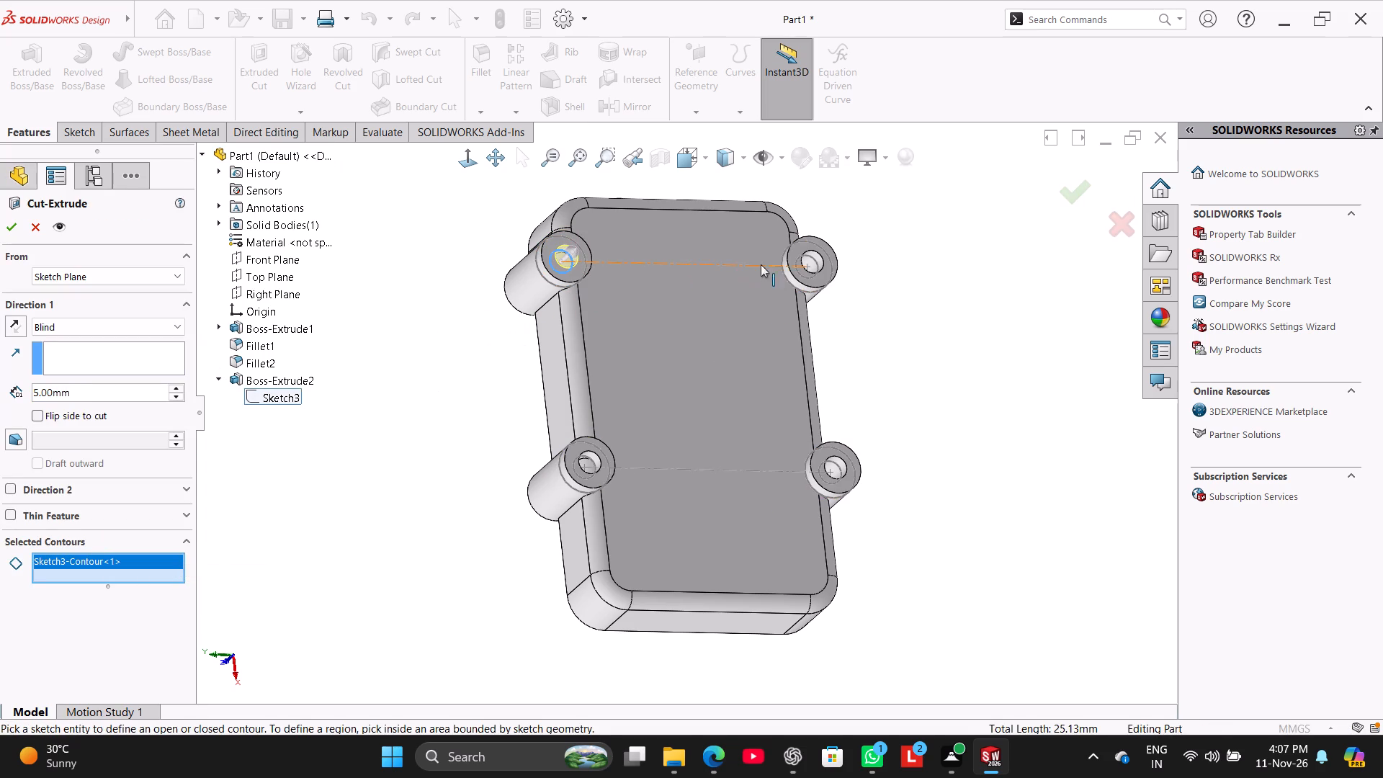
click(809, 277)
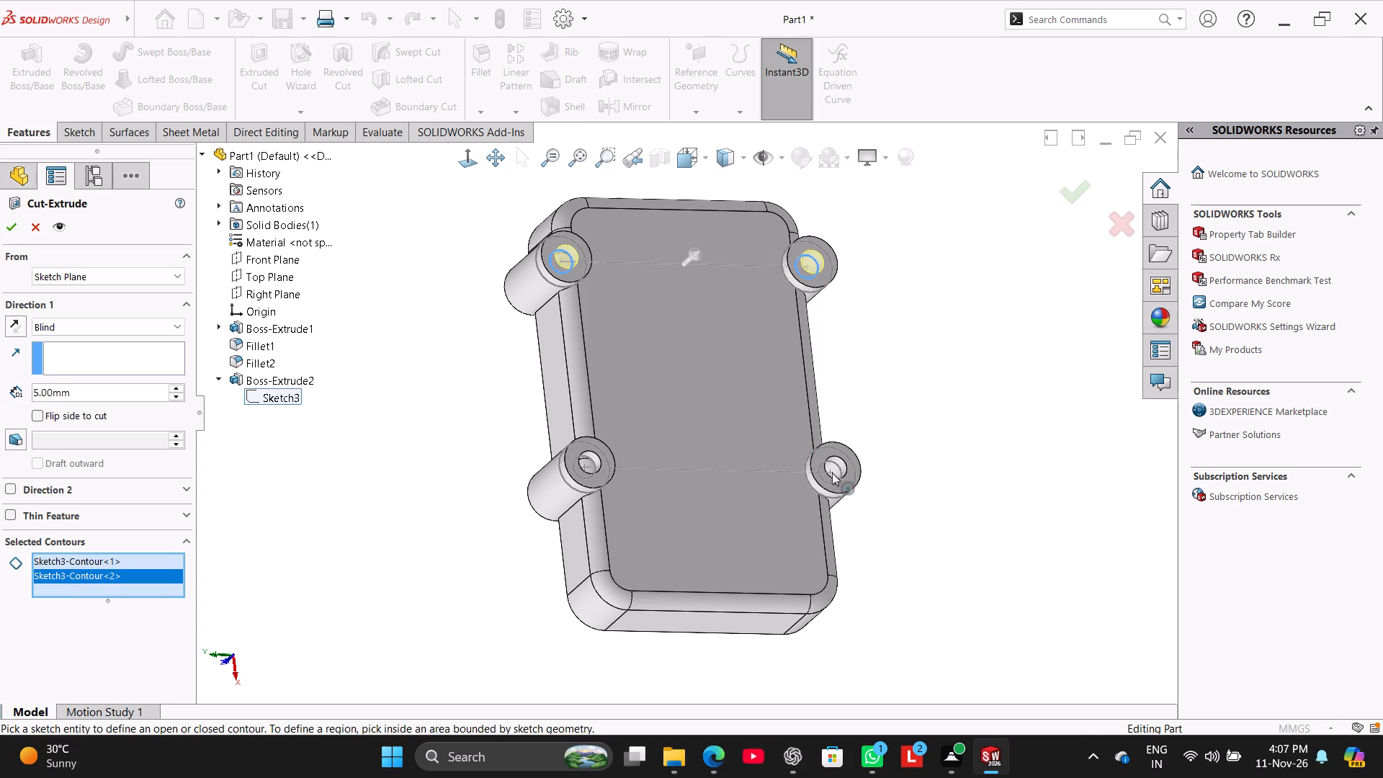
click(833, 483)
click(594, 476)
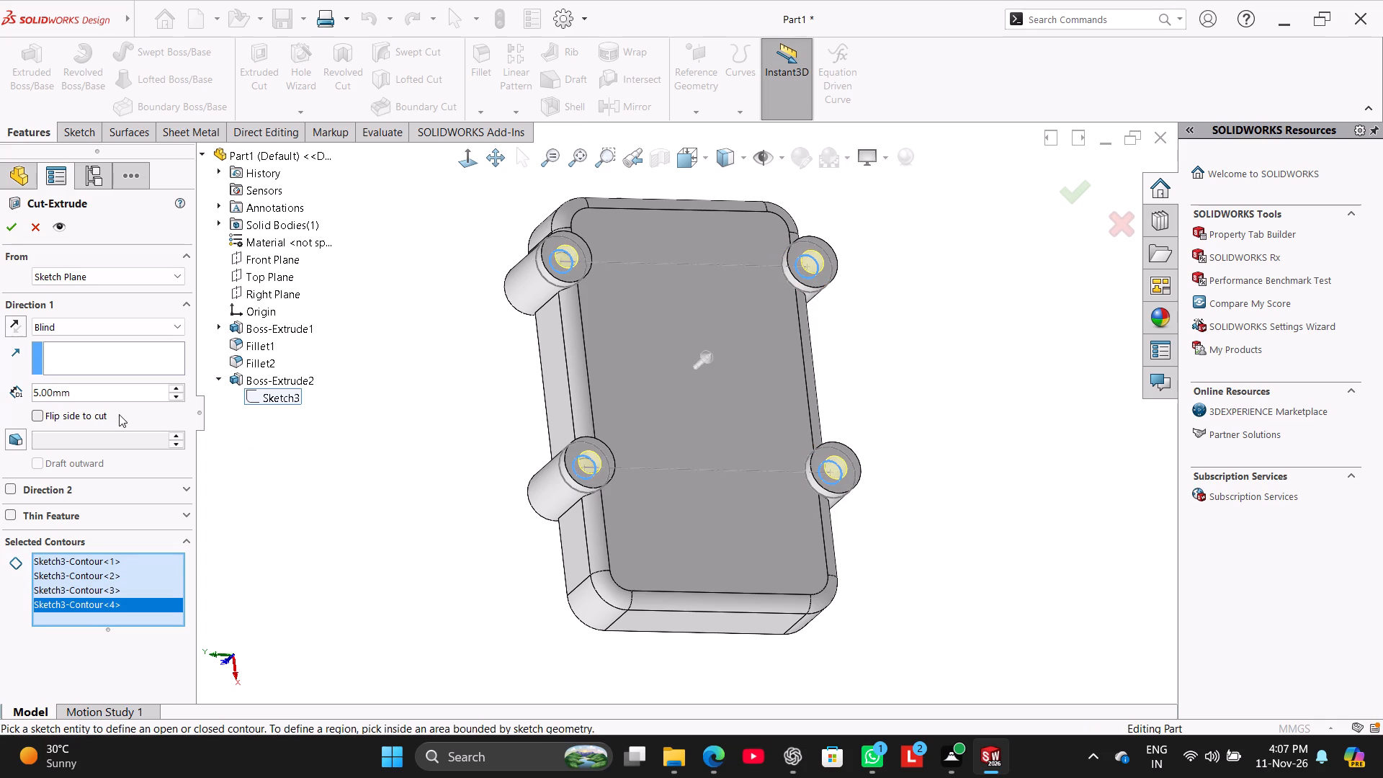
Set the cut's end condition to Through All - Both and complete the four lug holes.
click(91, 332)
click(86, 370)
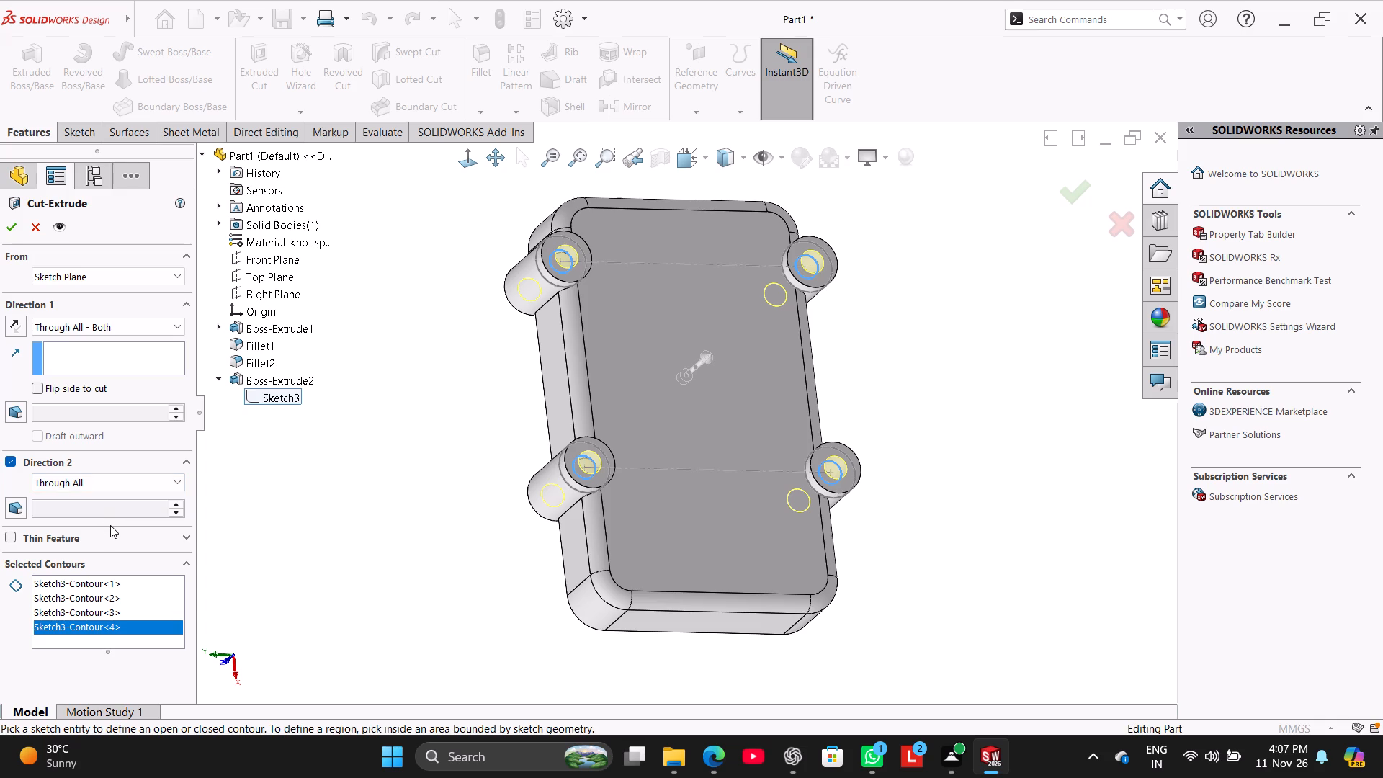
click(12, 229)
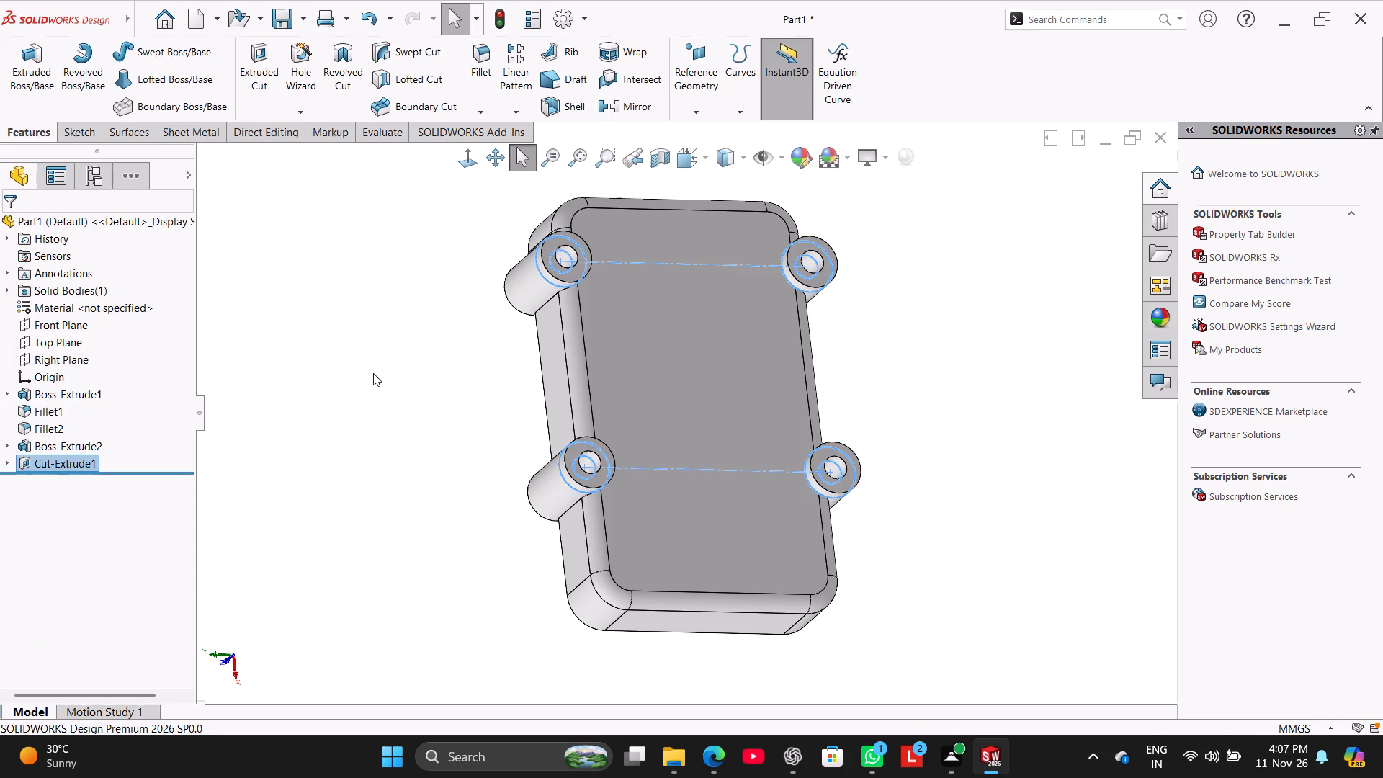
click(385, 373)
Start a new sketch on the Right Plane.
right_drag(402, 457, 578, 274)
middle_drag(395, 421, 444, 386)
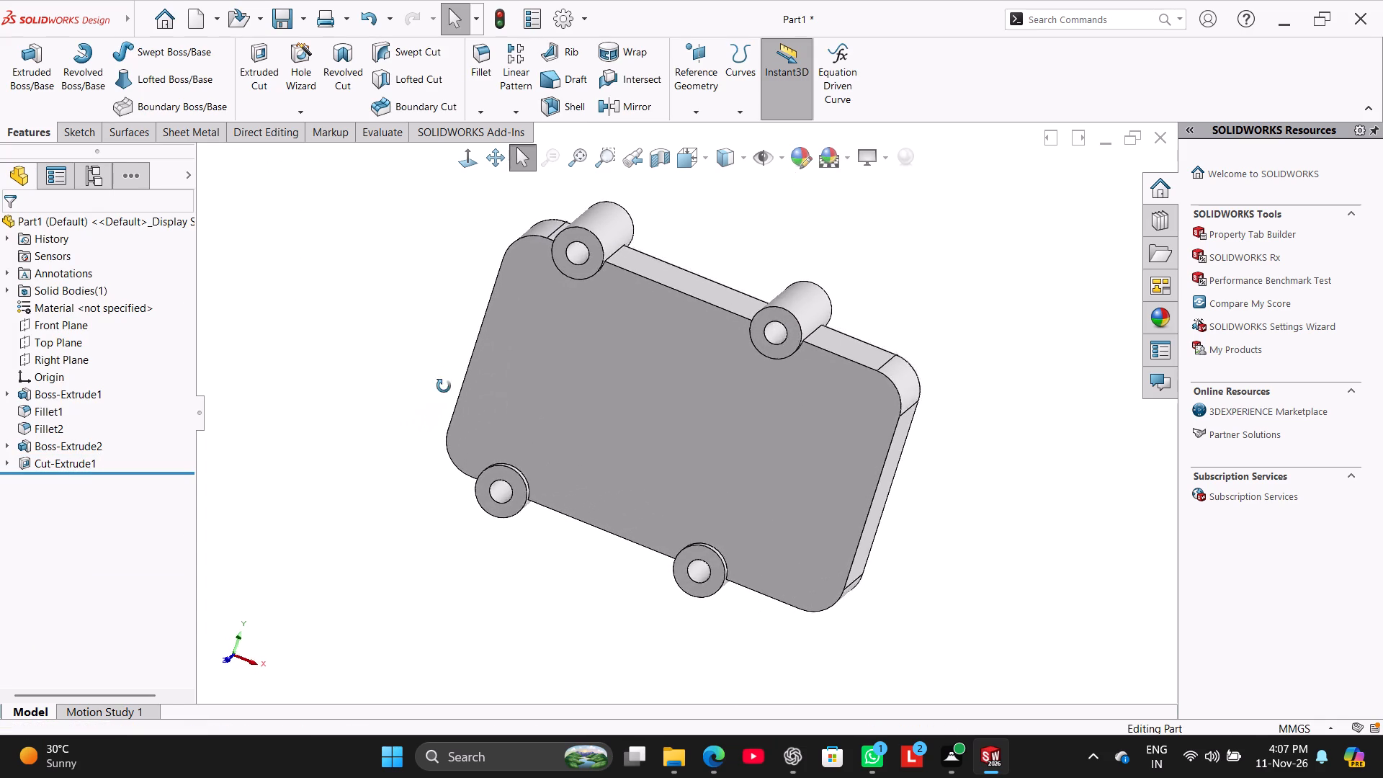
middle_drag(444, 386, 499, 457)
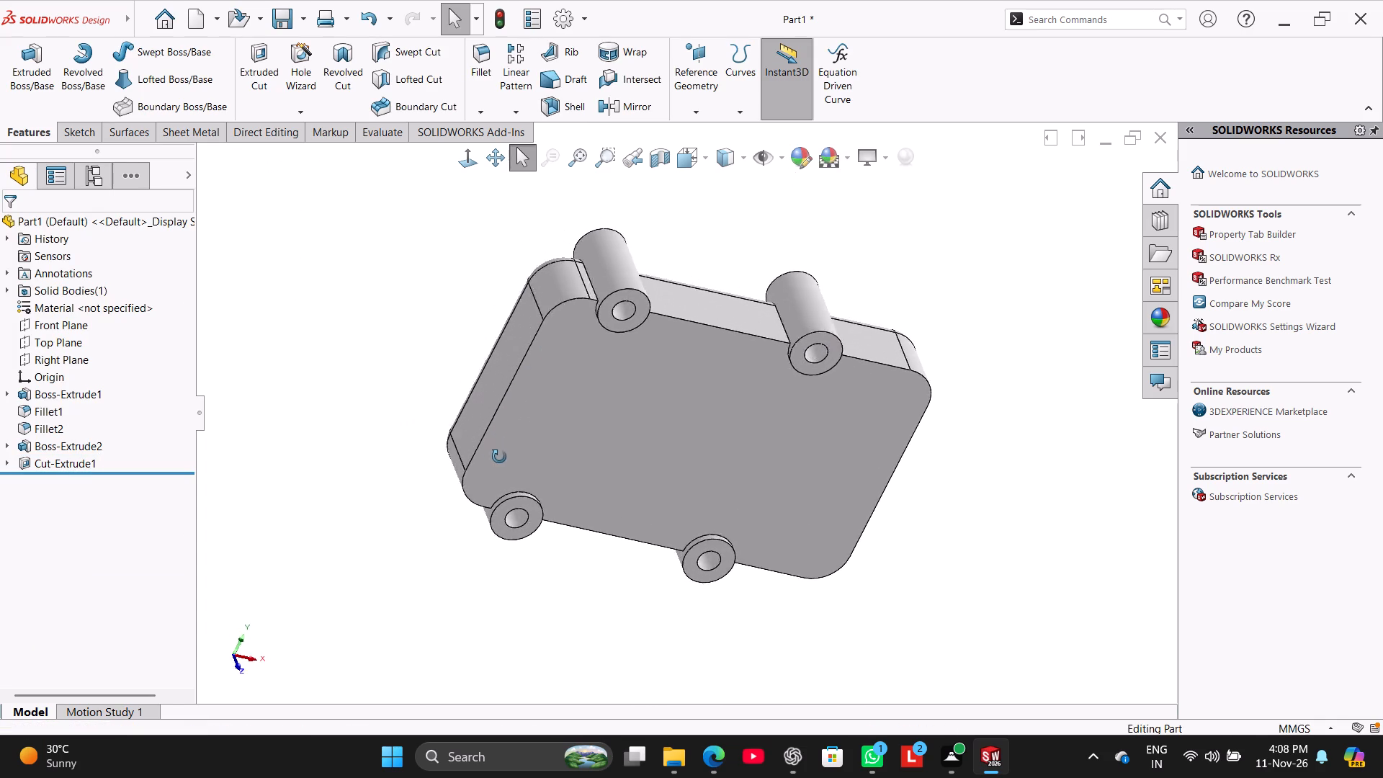
middle_drag(499, 457, 460, 344)
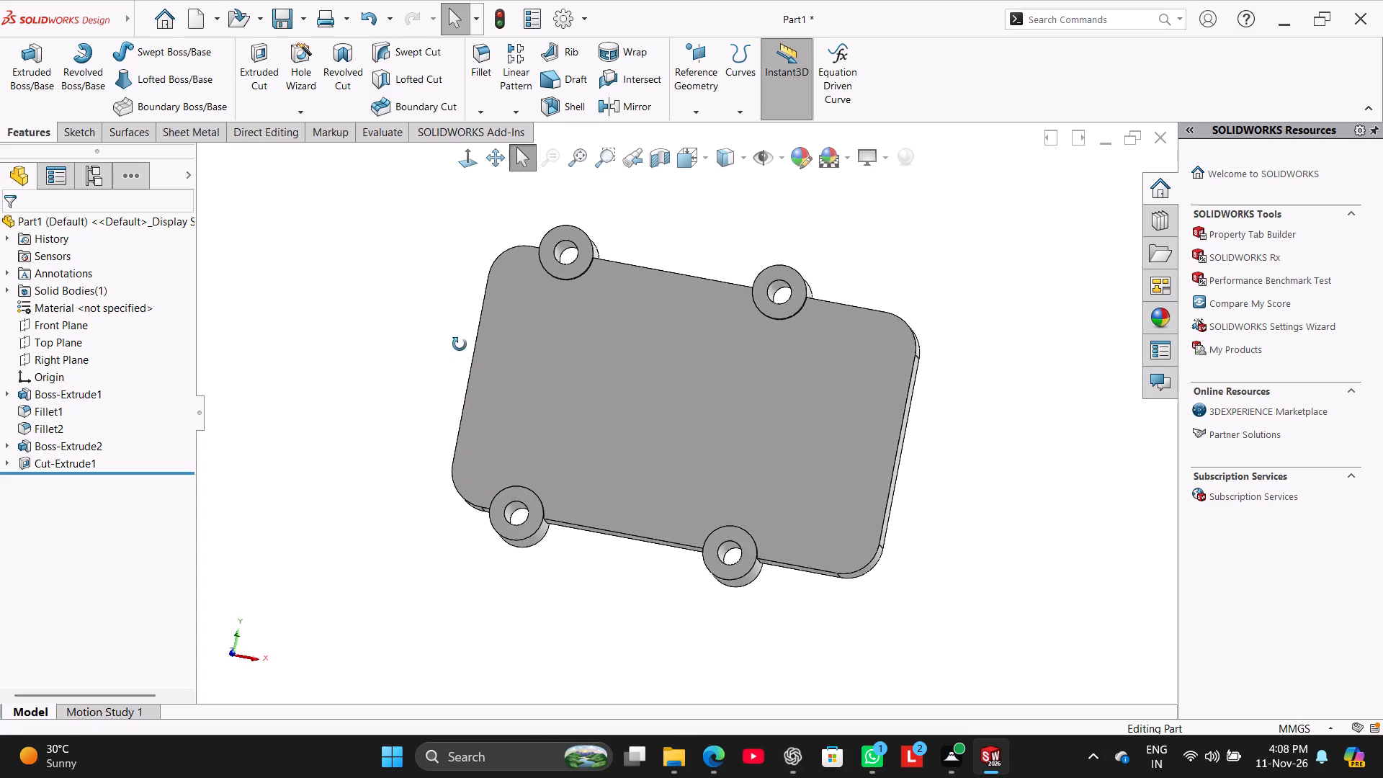
middle_drag(460, 344, 452, 387)
right_drag(393, 428, 532, 272)
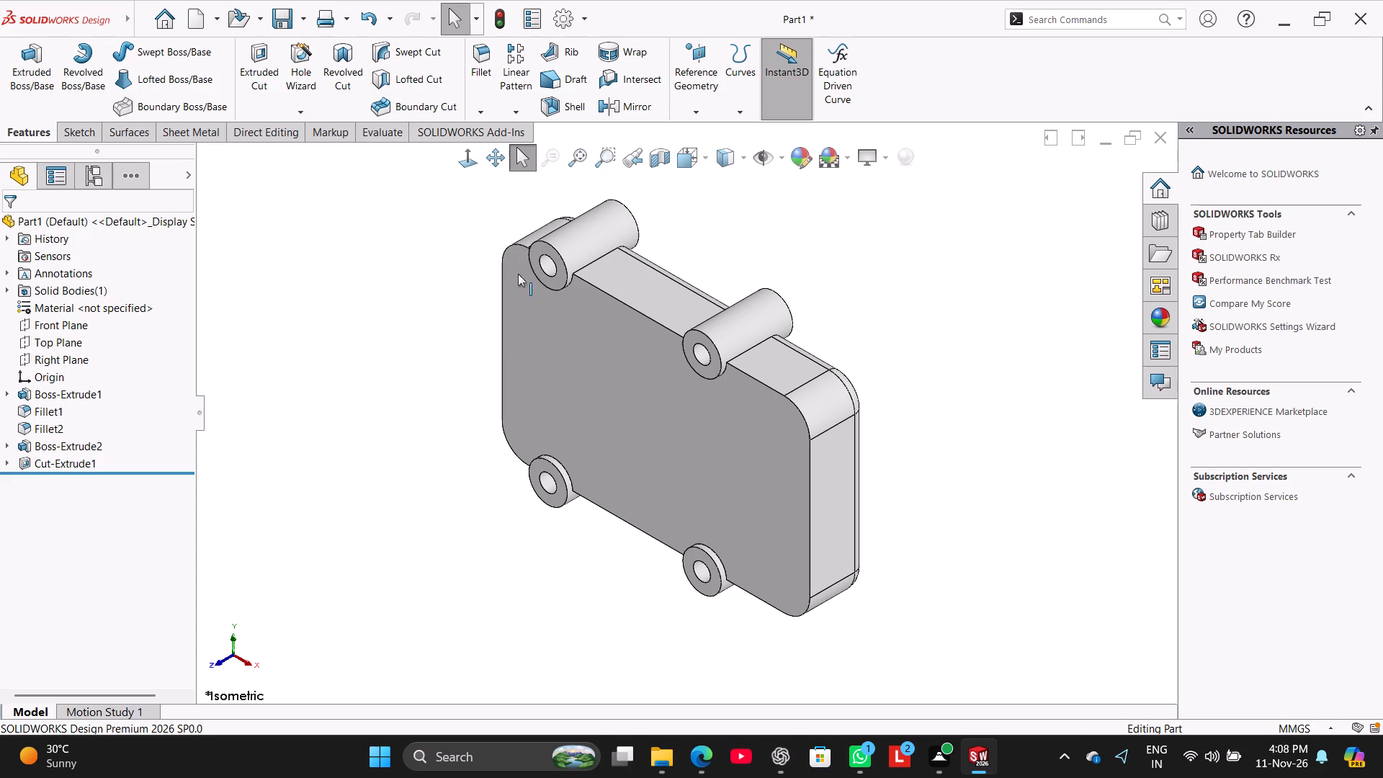
click(78, 344)
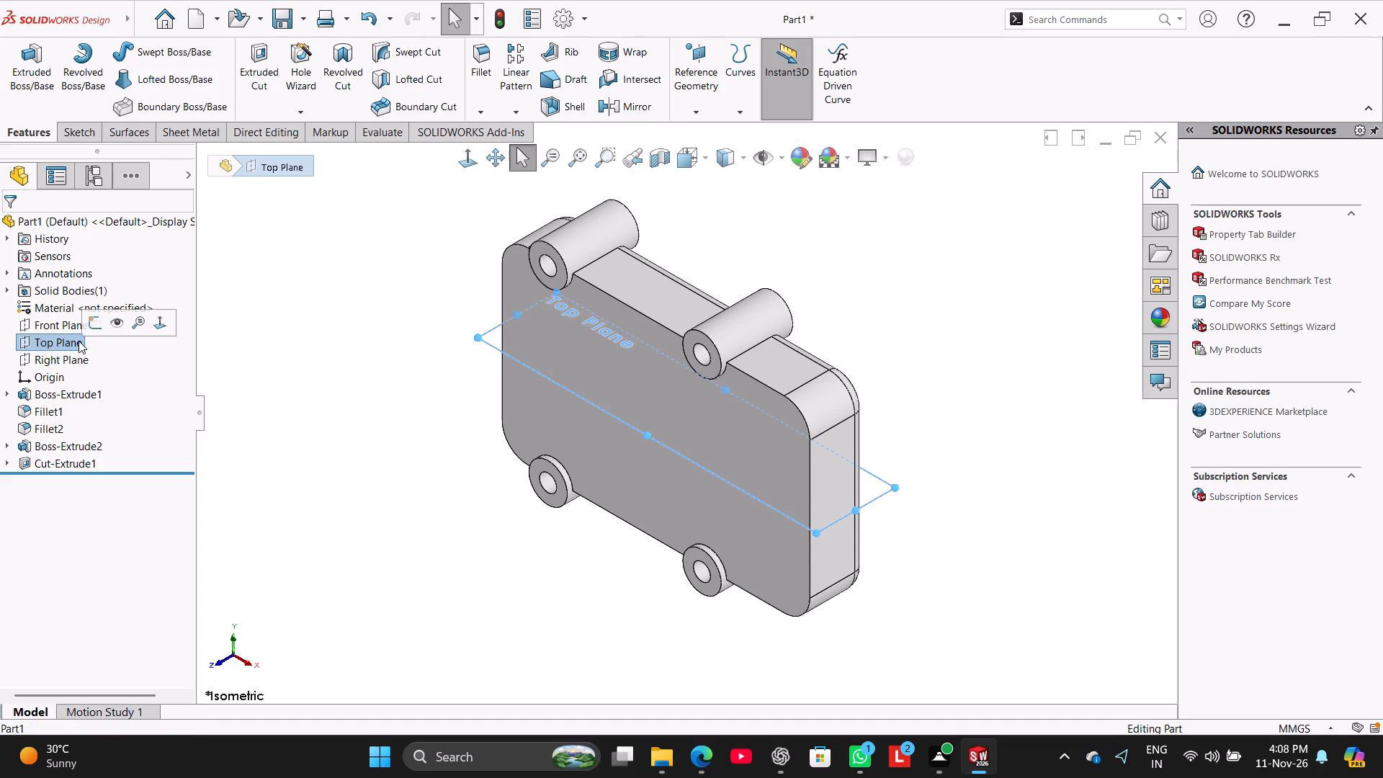
click(74, 357)
click(86, 339)
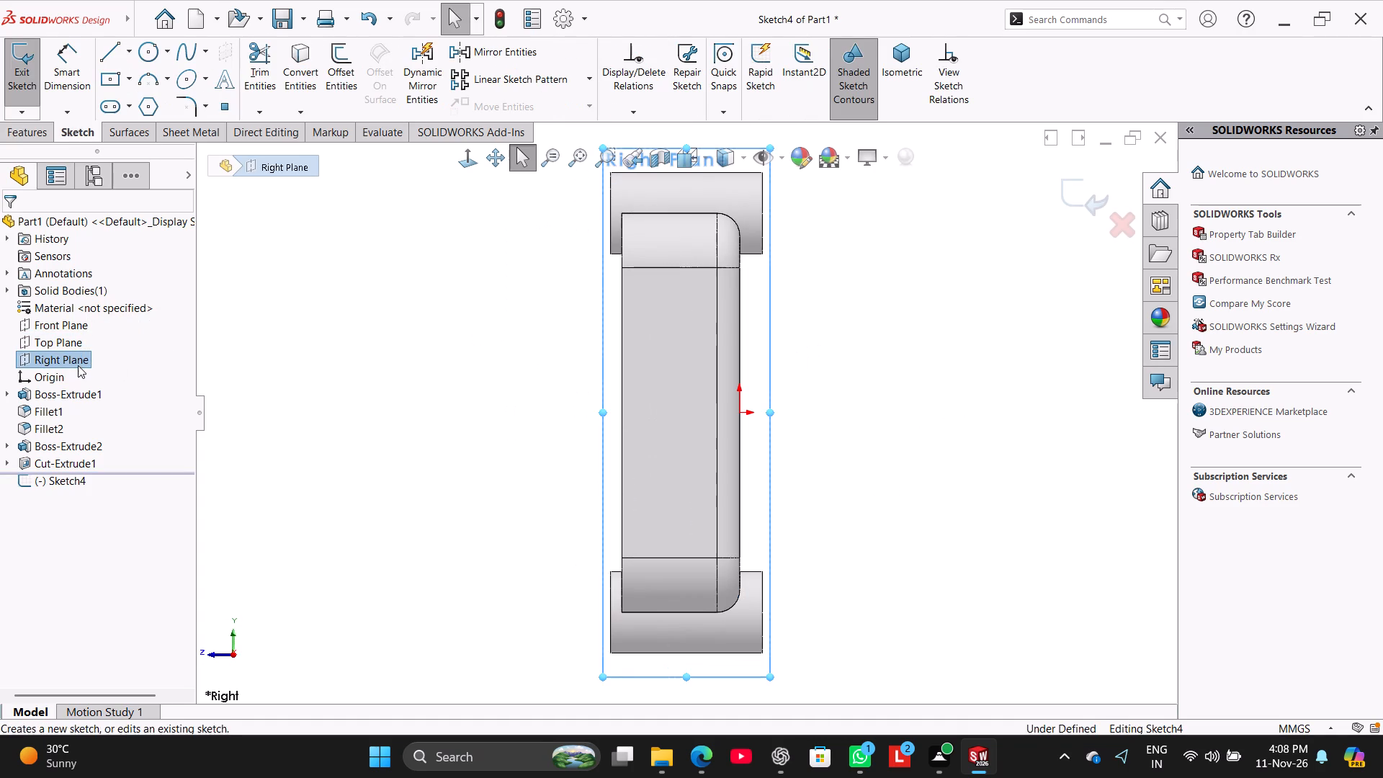
click(78, 365)
click(323, 344)
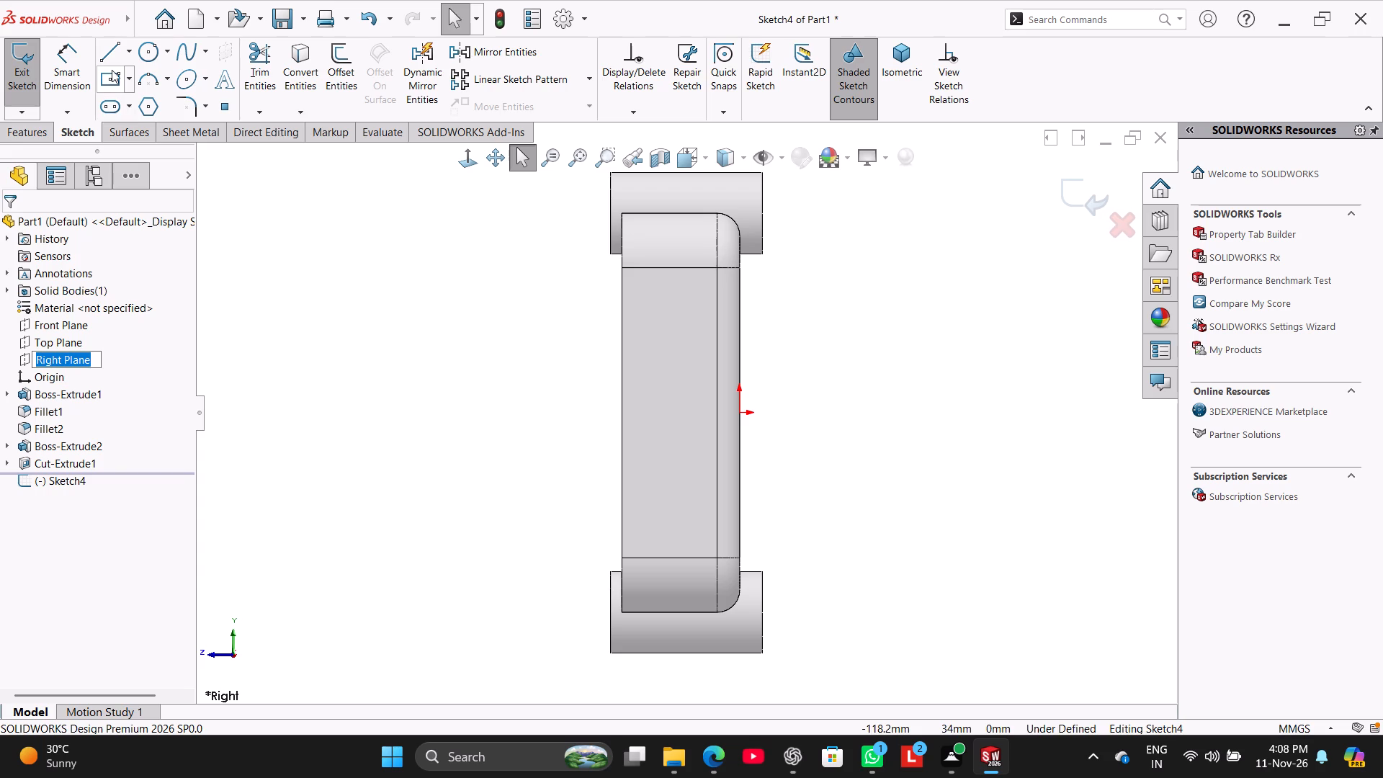
Sketch a corner rectangle about 8.5 mm wide inside the block's side profile, with one long side on the unfilleted face's edge.
click(130, 87)
click(141, 112)
click(130, 91)
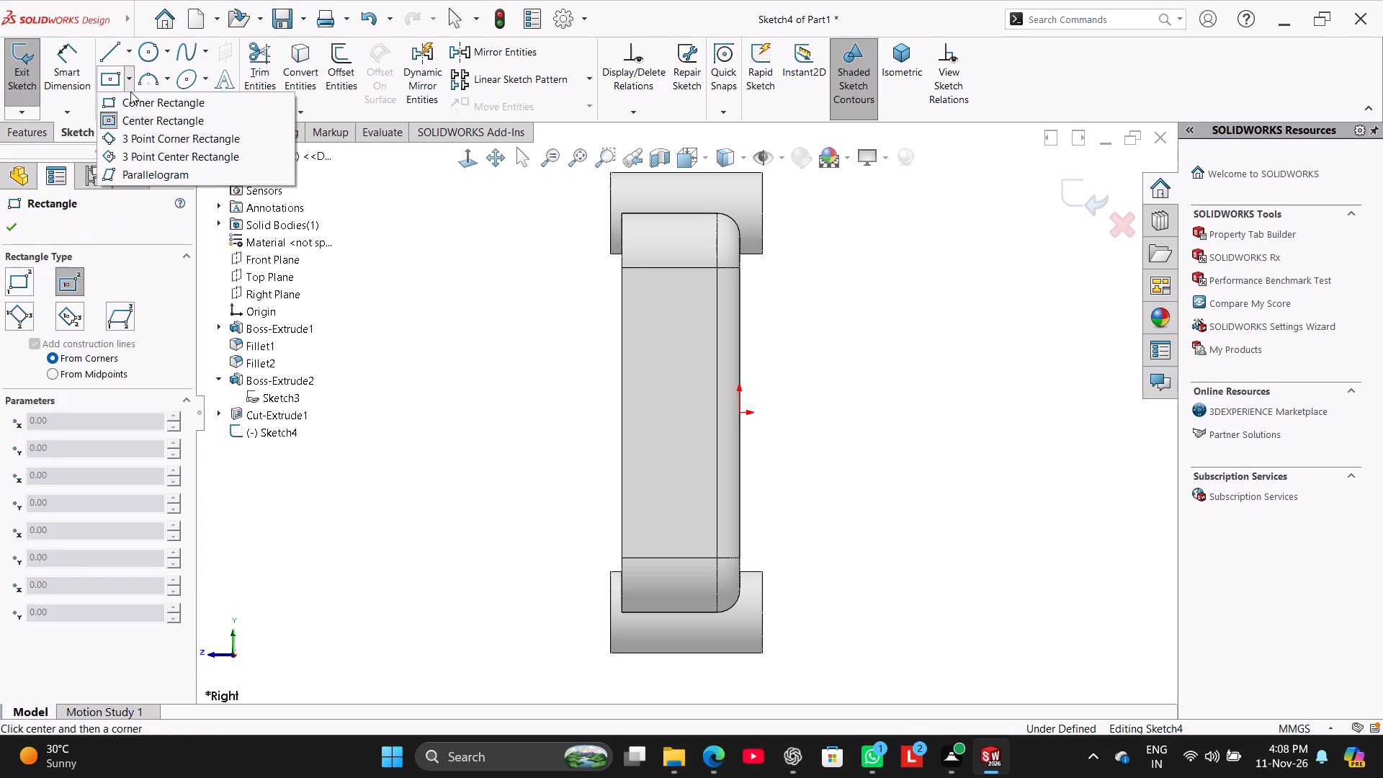
click(132, 98)
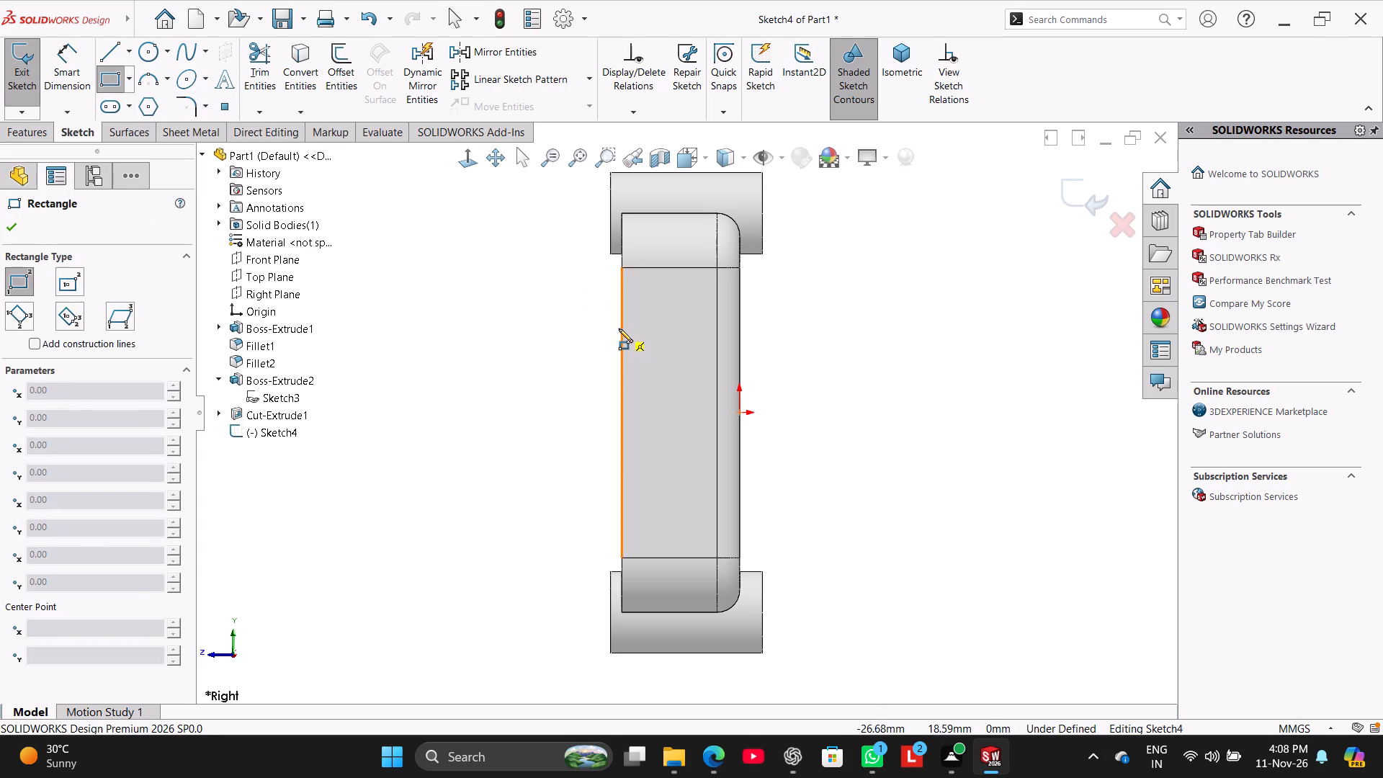
click(619, 328)
click(661, 475)
right_click(550, 403)
click(575, 416)
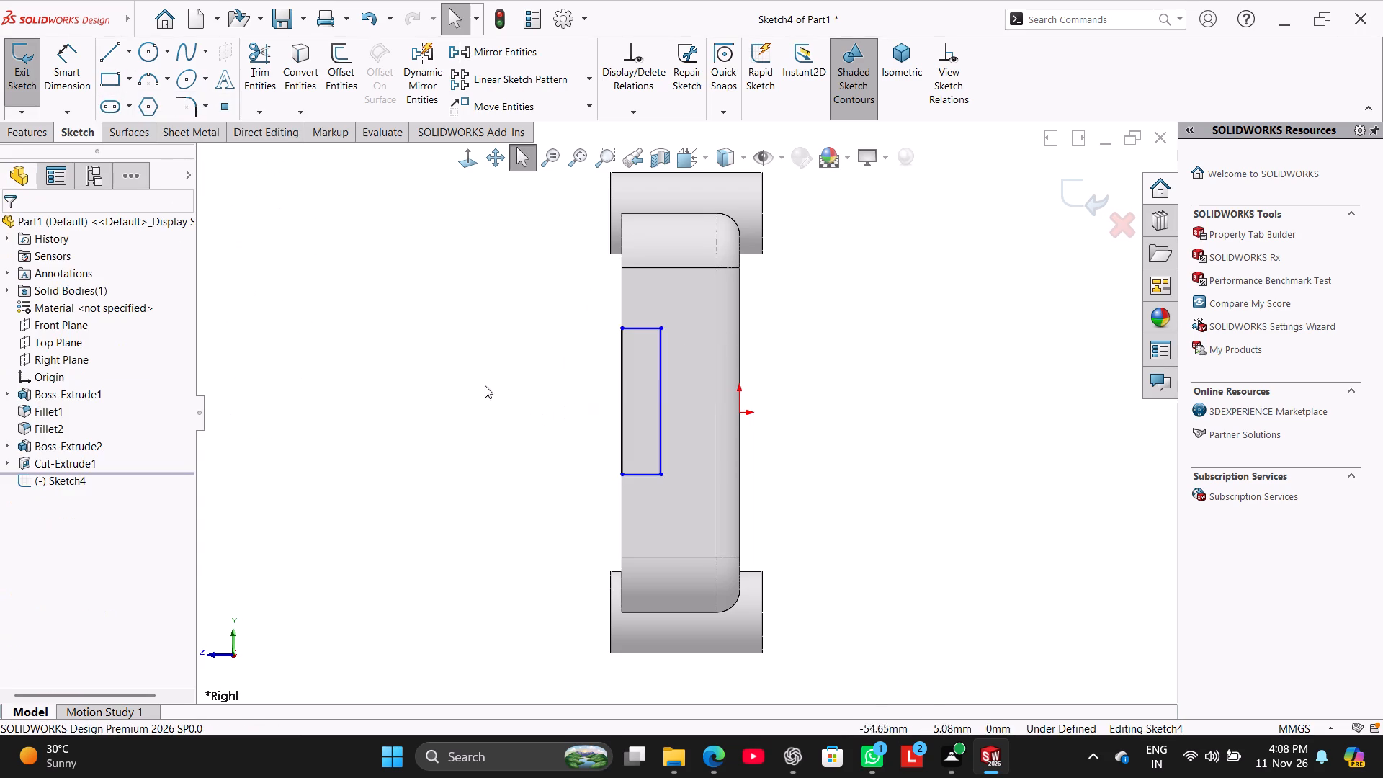
Dimension the rectangle's long side to 44 mm.
click(70, 76)
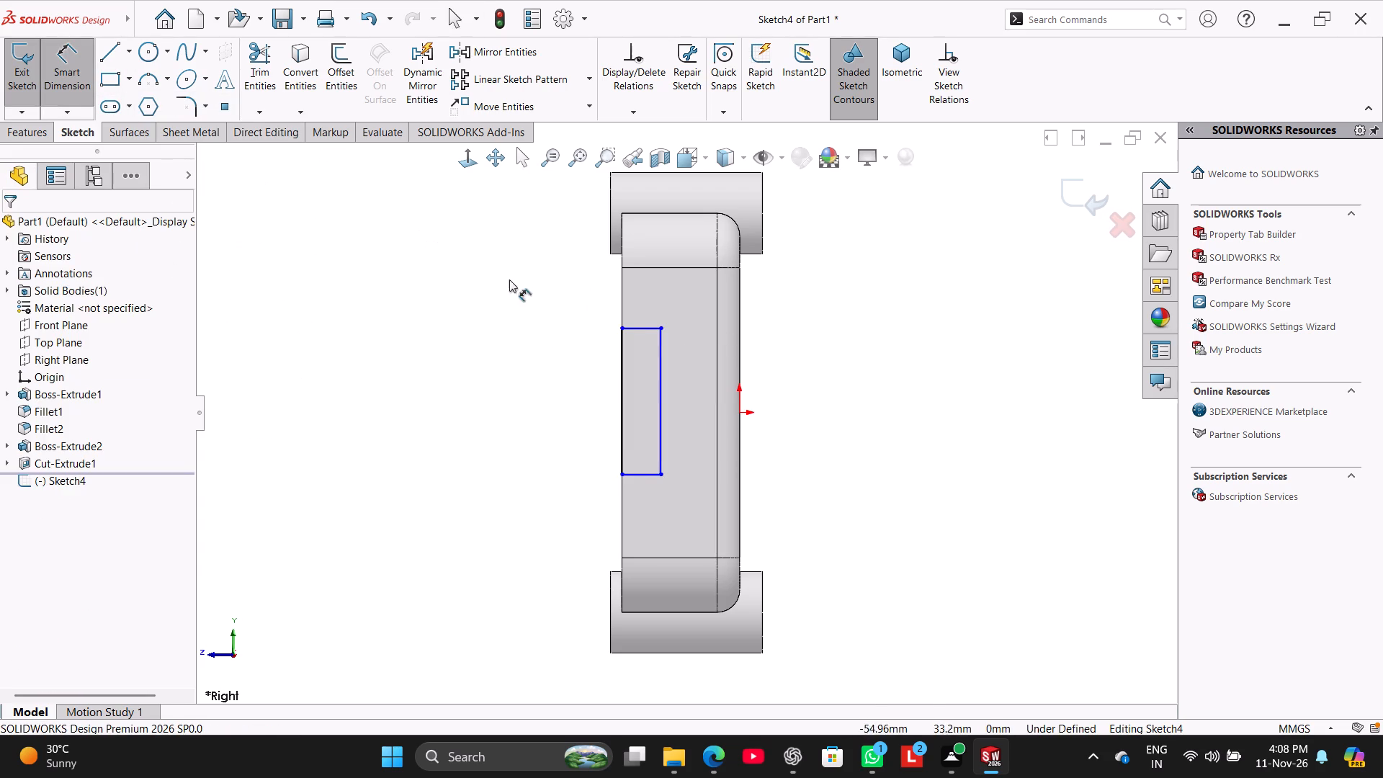
drag(660, 438, 650, 438)
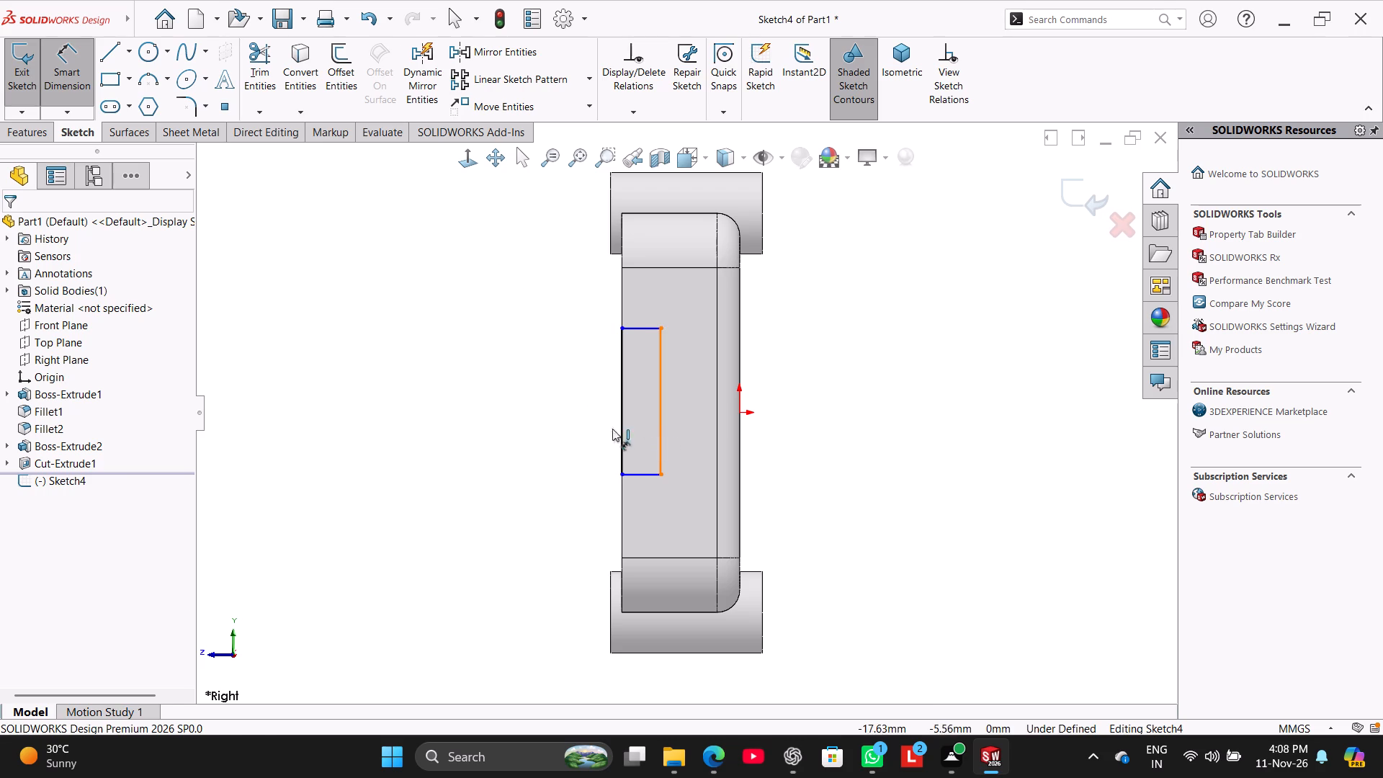
click(534, 399)
text(44)
key(Return)
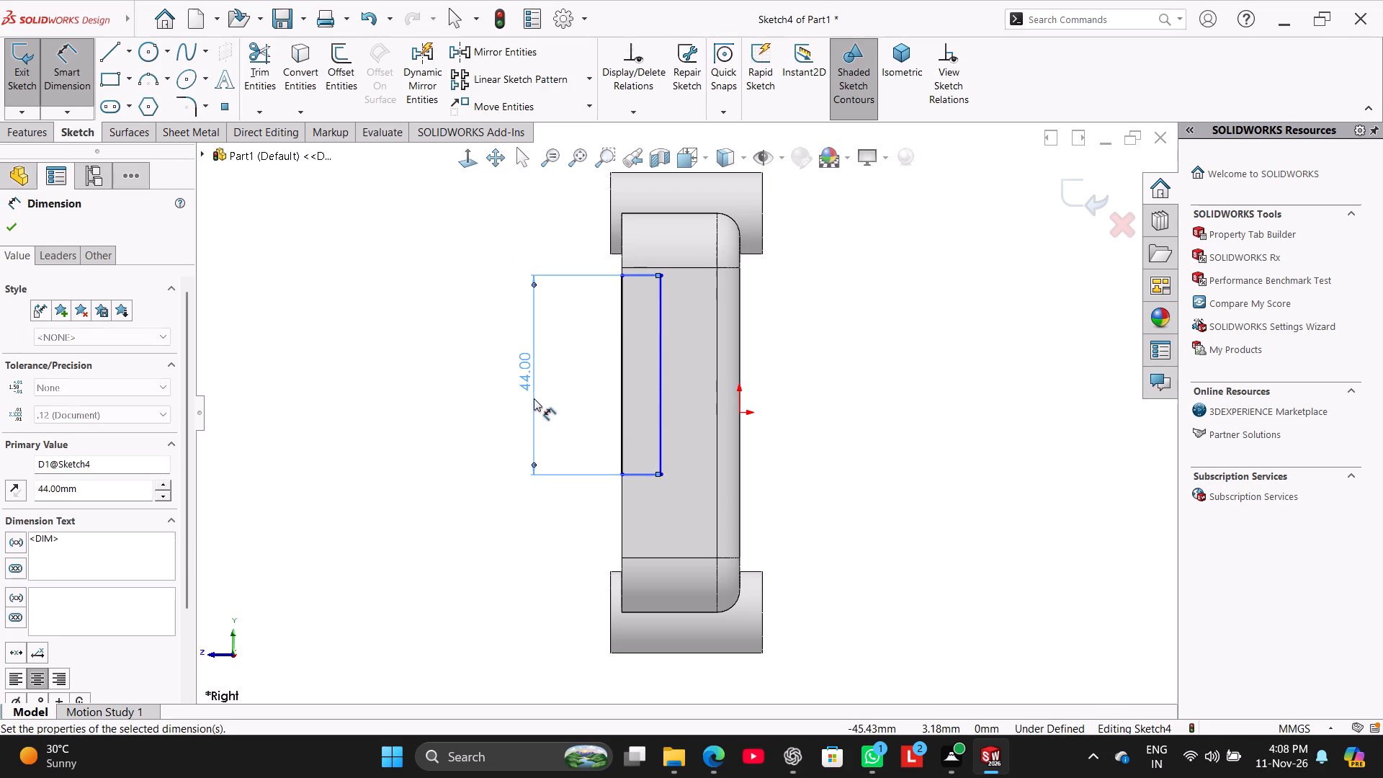
right_click(426, 362)
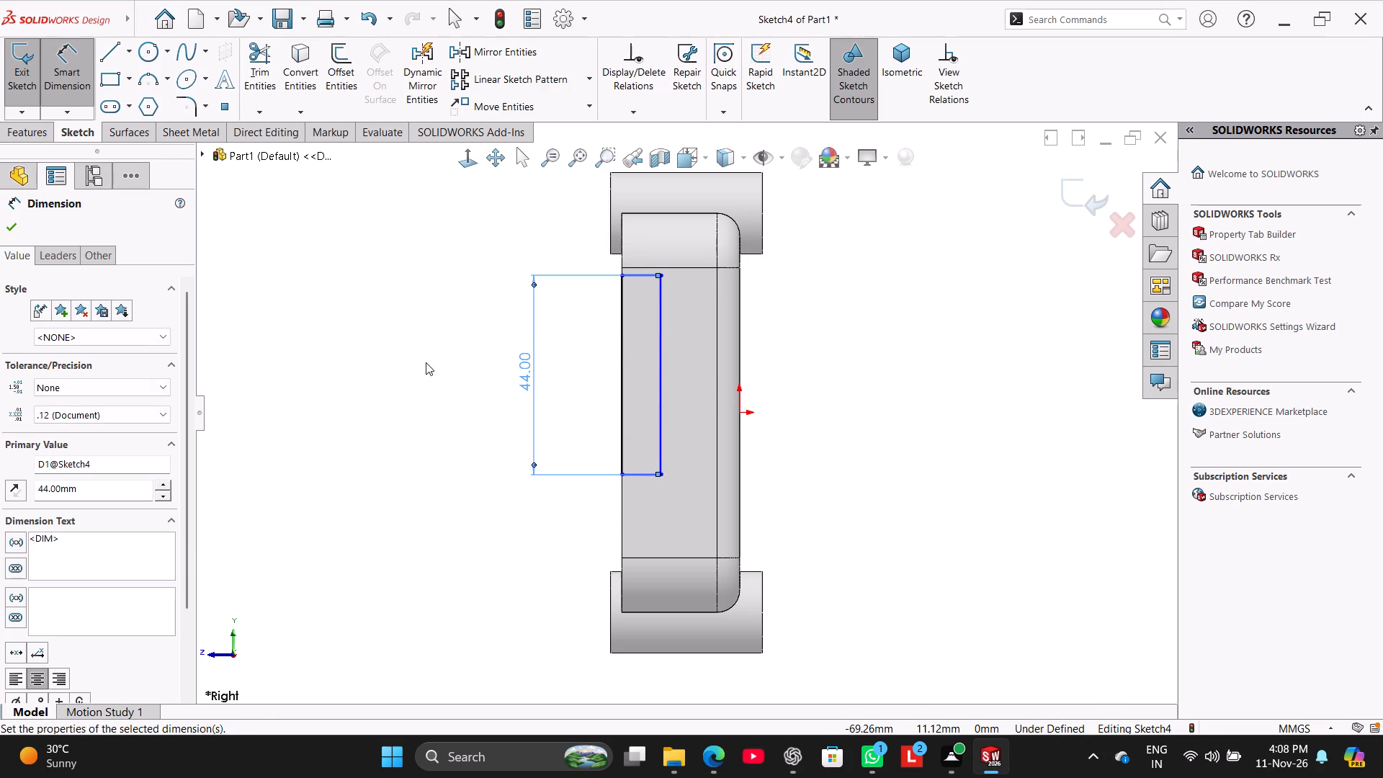
click(467, 413)
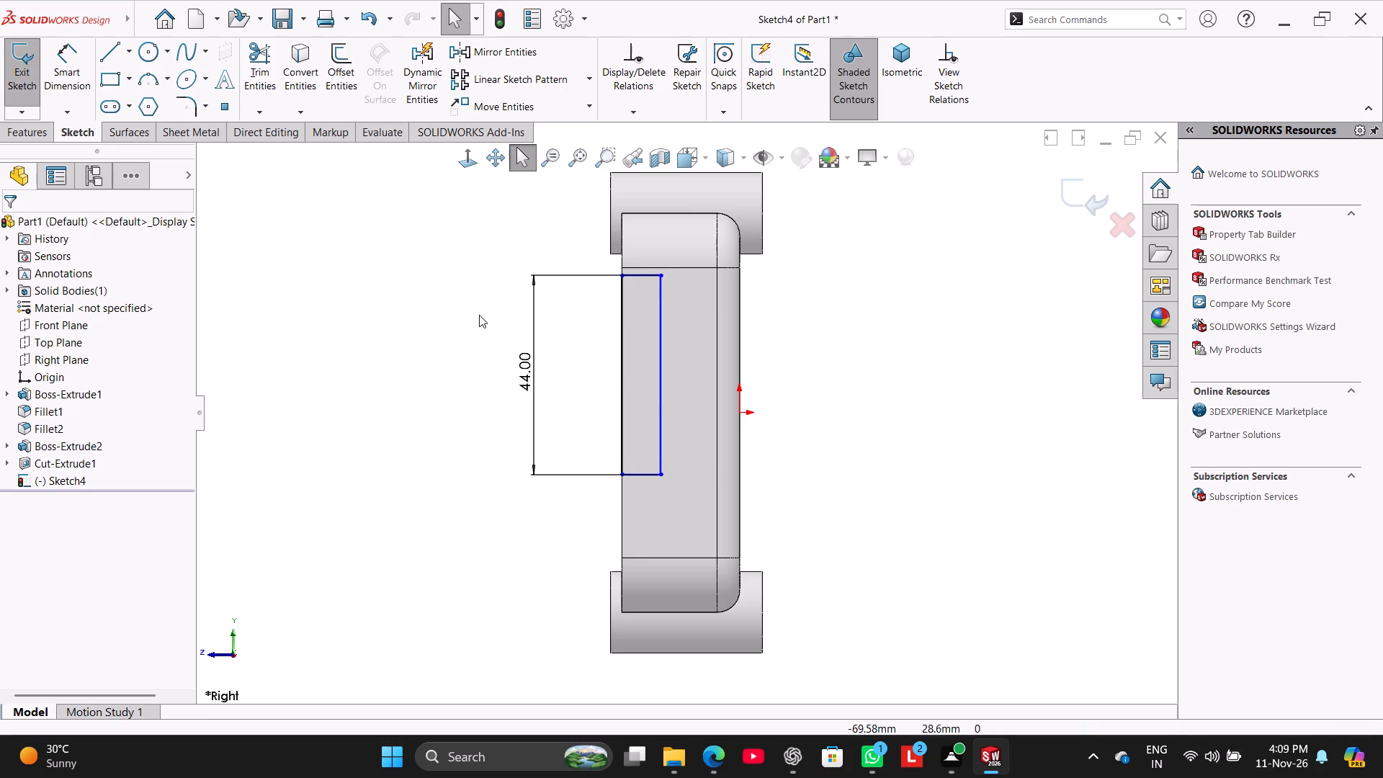
Add a Horizontal relation between the midpoint of the rectangle's inner long side and the origin.
ctrl+click(662, 374)
ctrl+click(738, 413)
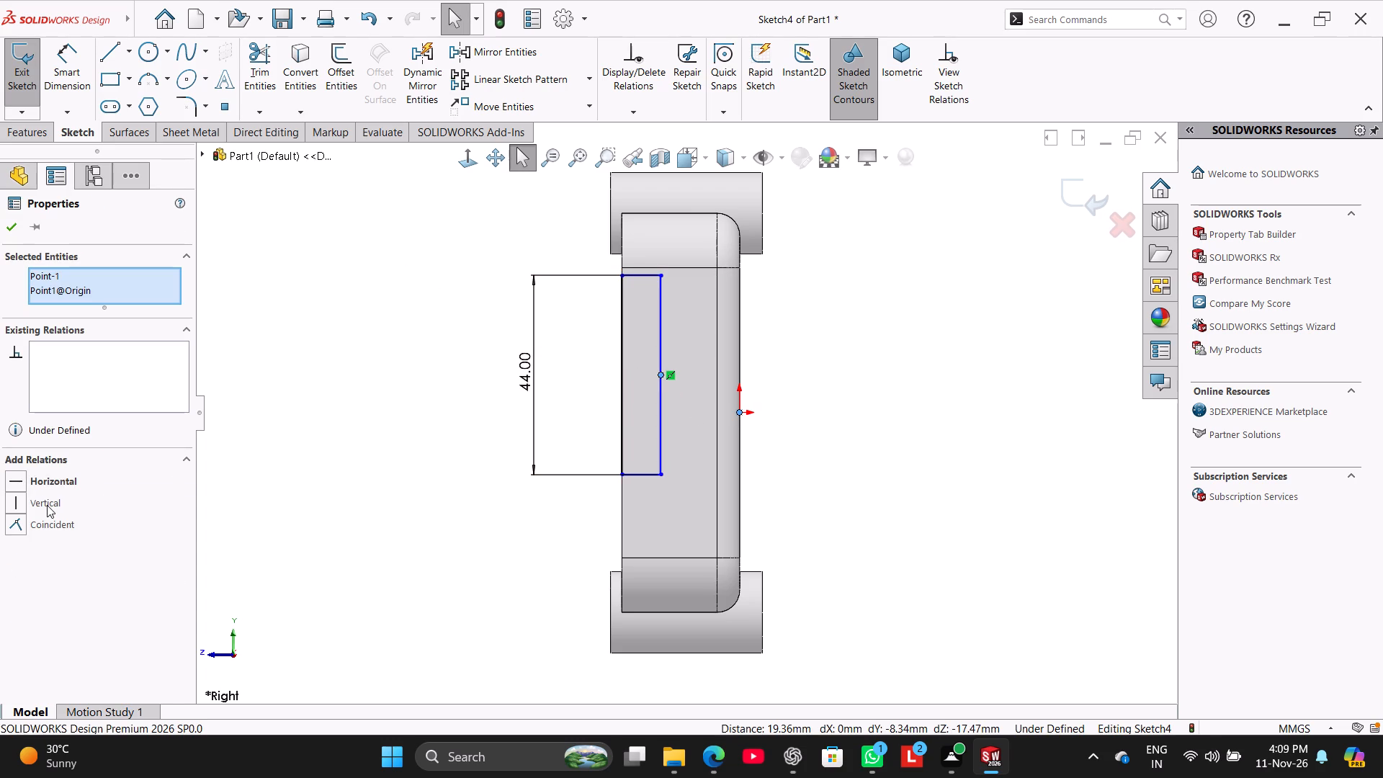
click(50, 480)
click(333, 385)
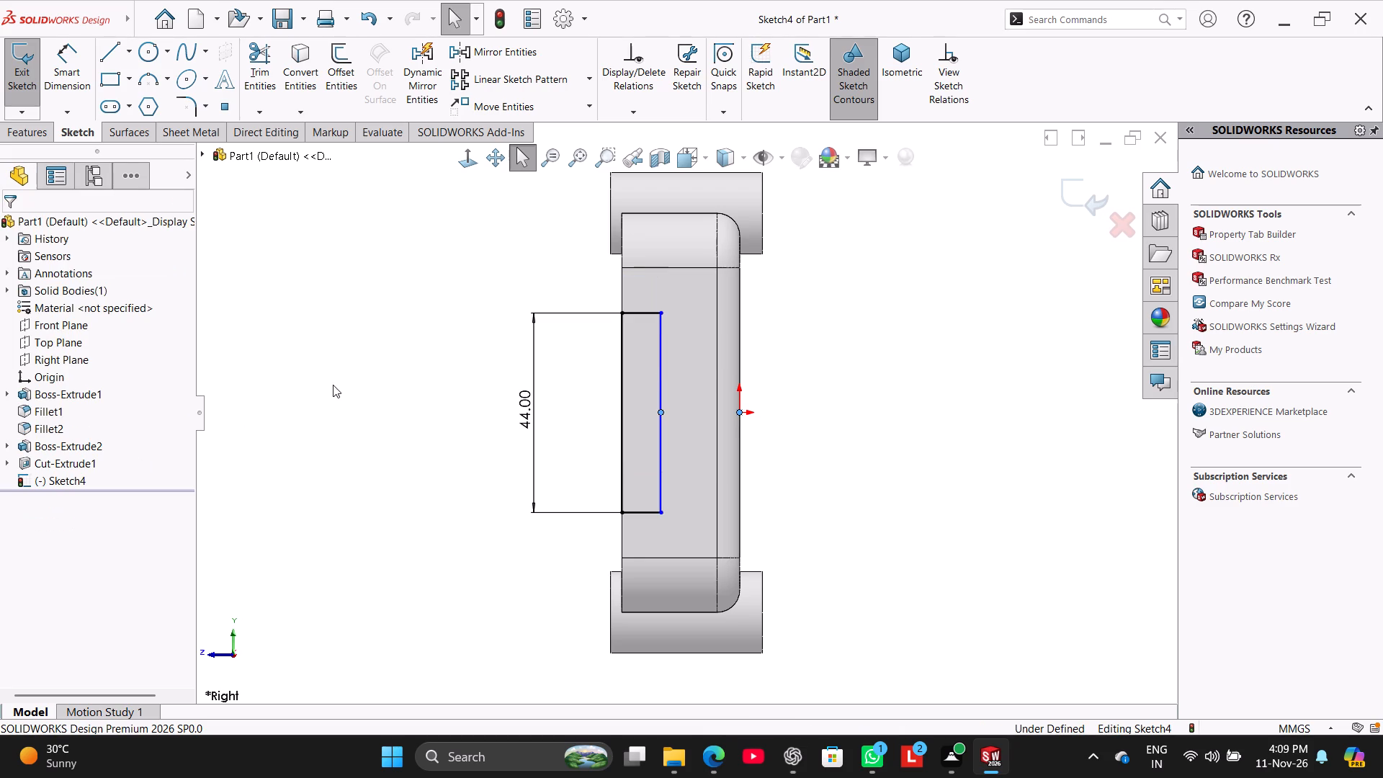
Dimension the rectangle's short upper side to 13 mm.
click(66, 77)
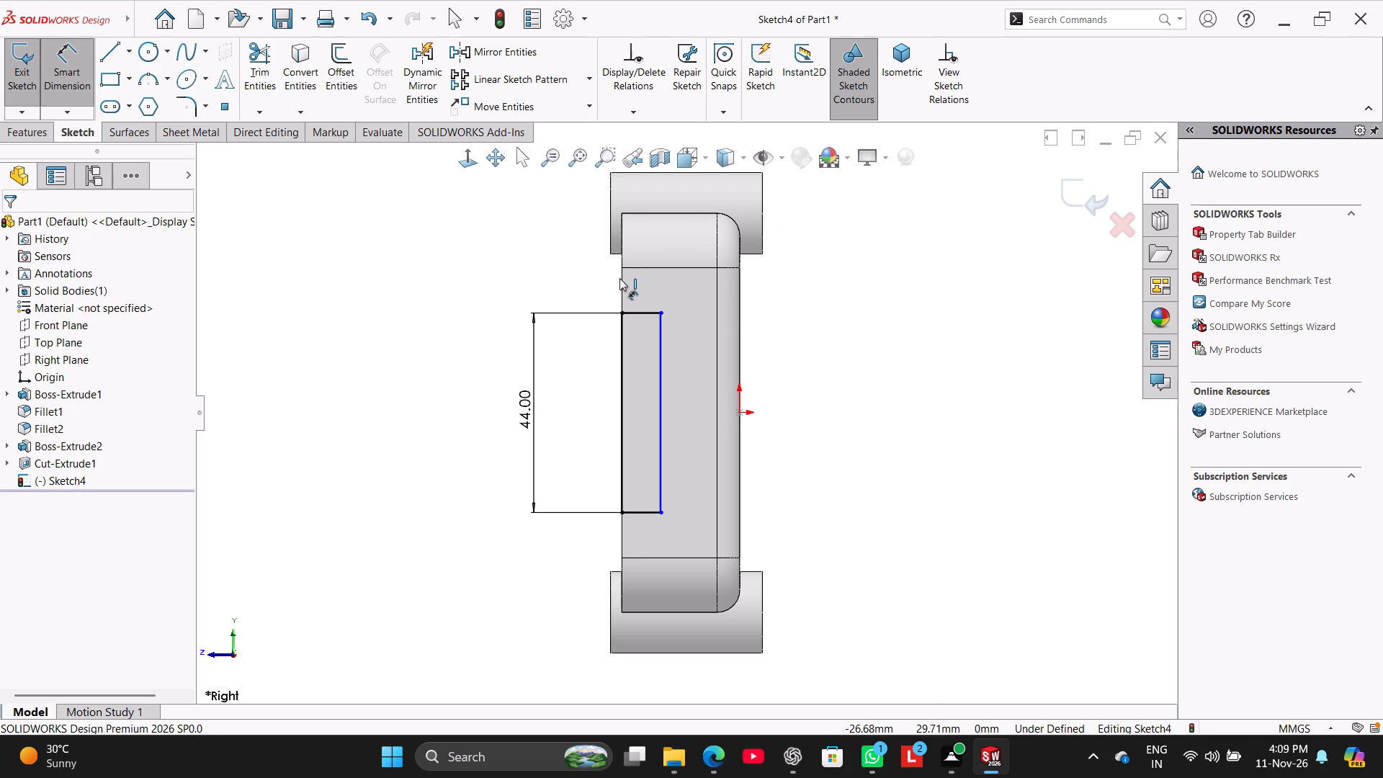
click(643, 314)
click(576, 265)
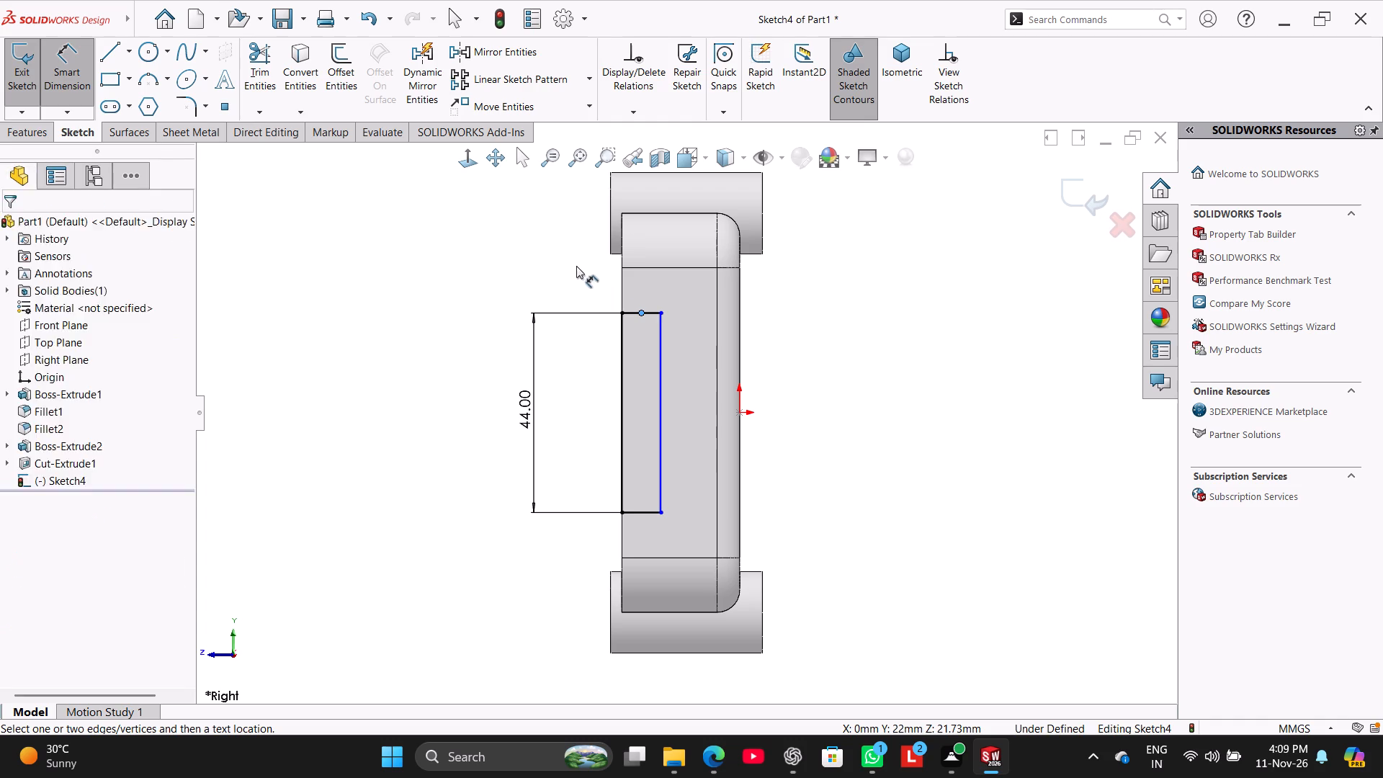
click(648, 312)
click(74, 82)
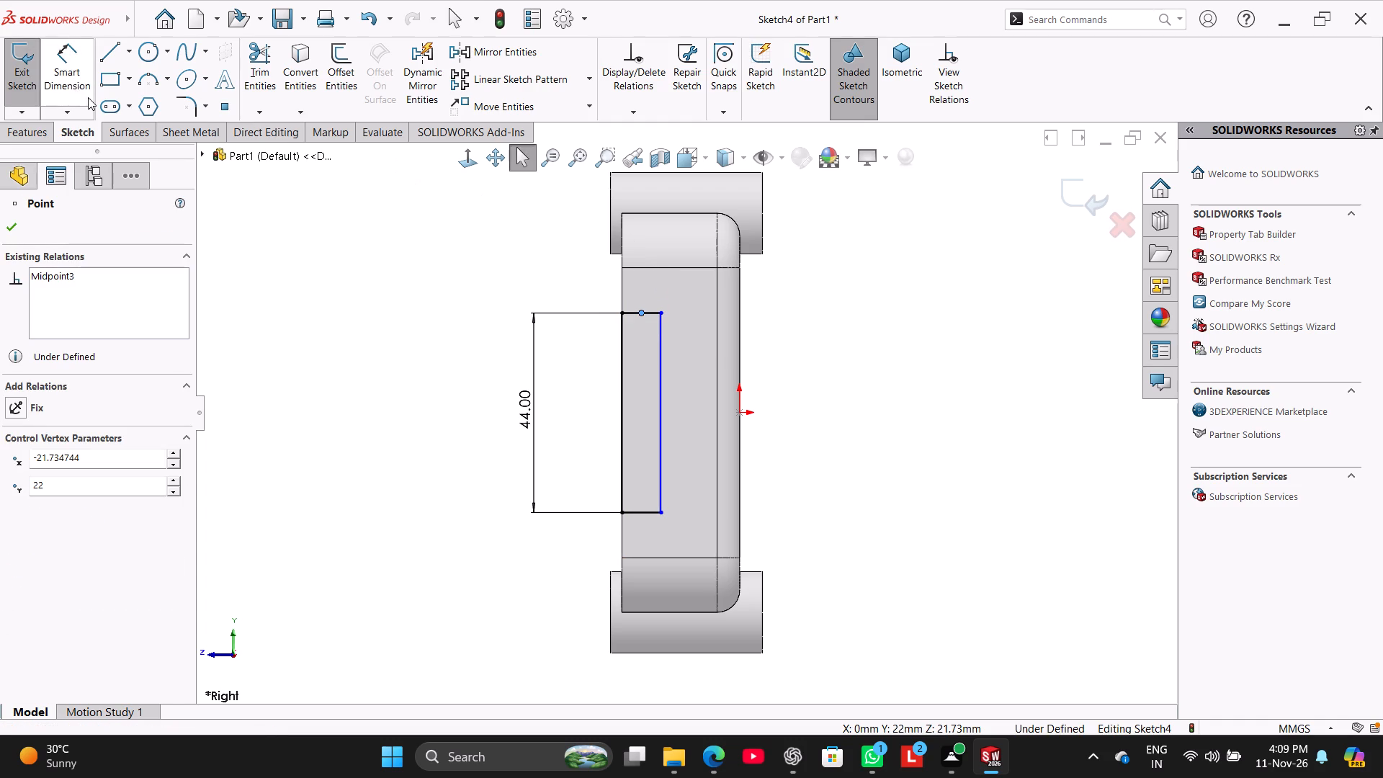
click(68, 69)
click(640, 313)
scroll(671, 213, up, 3)
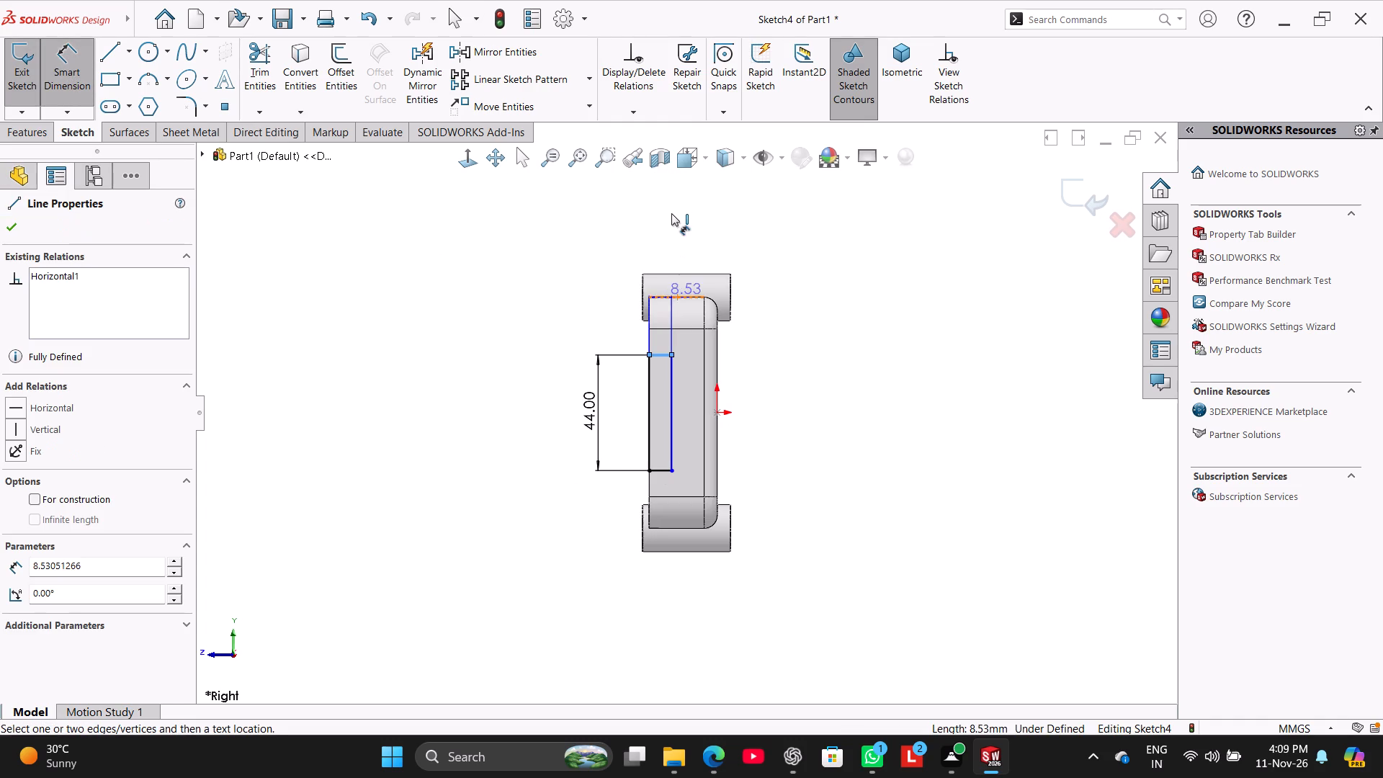
click(662, 248)
text(13)
key(Return)
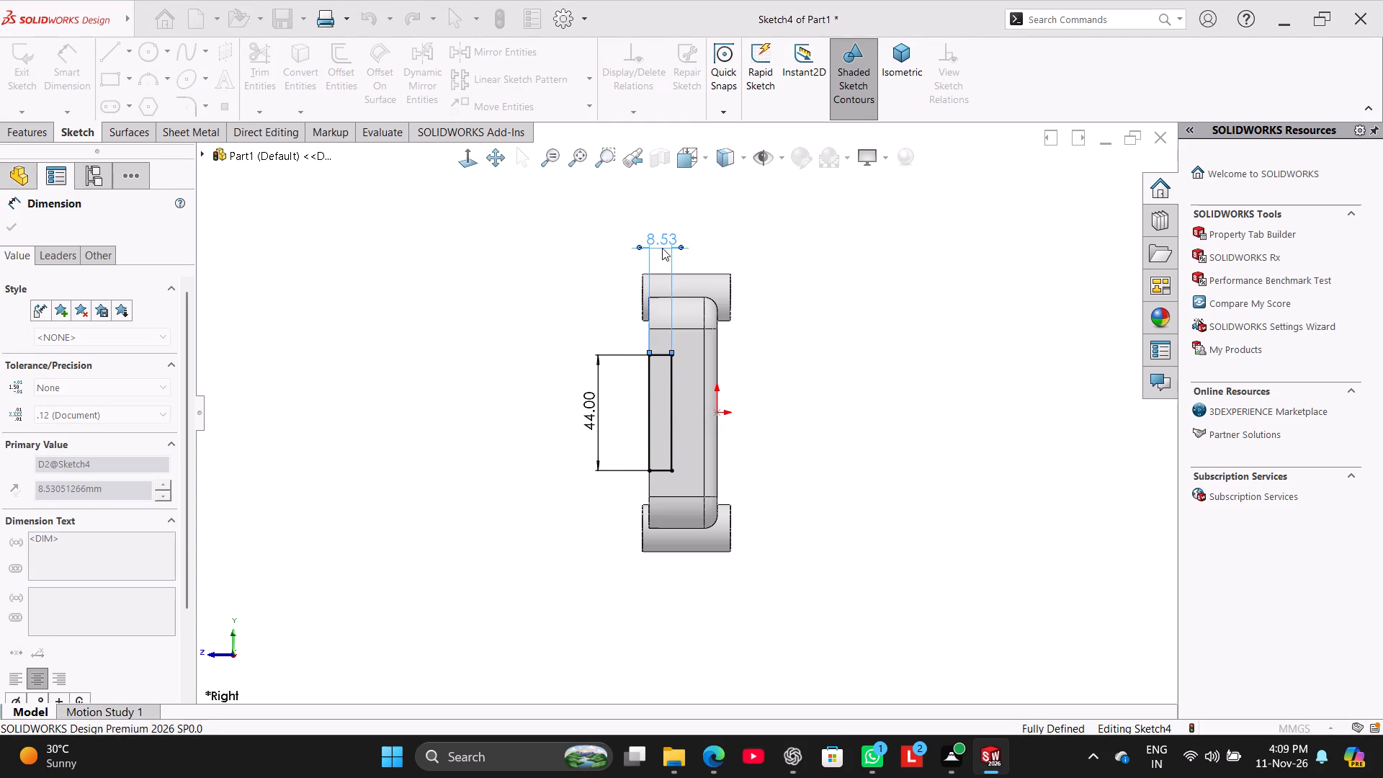
right_click(462, 303)
click(498, 354)
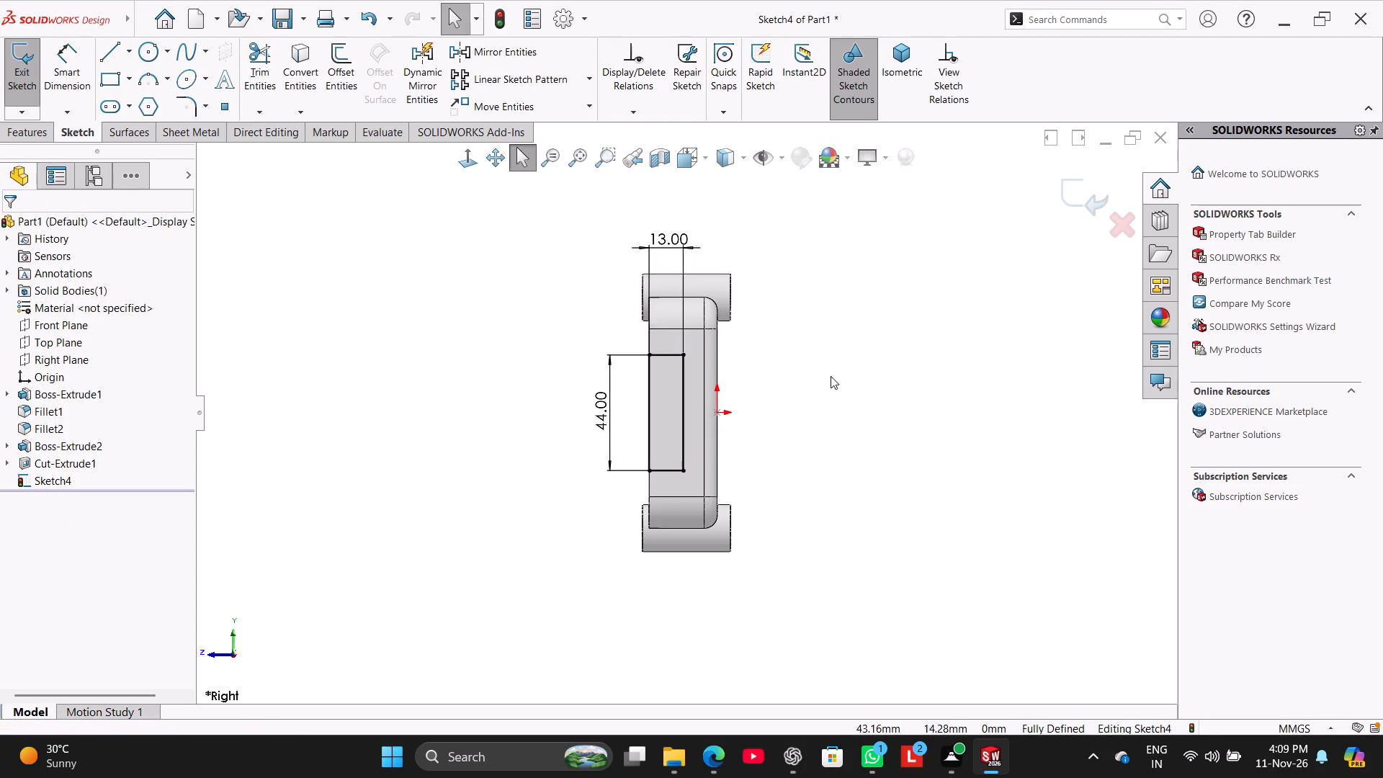
scroll(779, 411, down, 2)
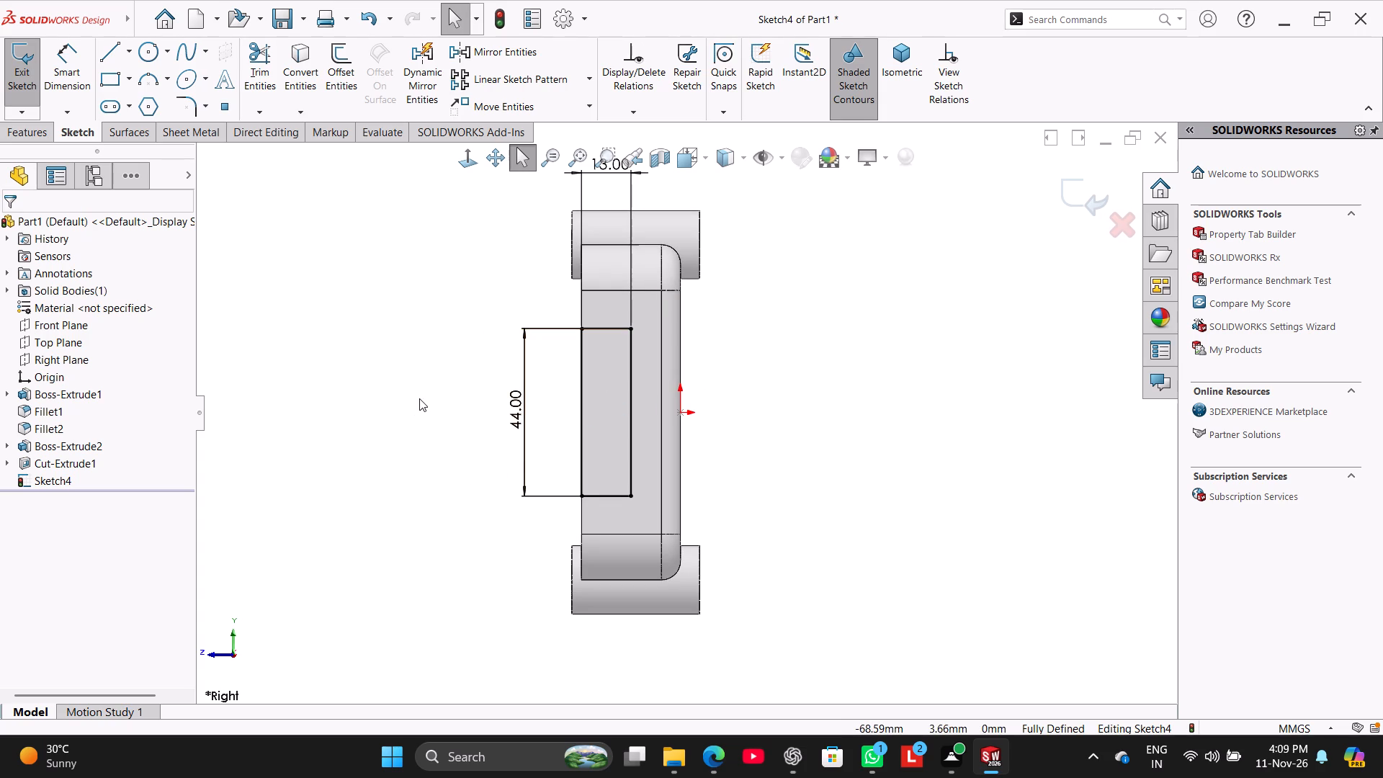
Fillet the two inner corners of the 44 by 13 mm rectangle with a 3 mm sketch fillet.
click(193, 99)
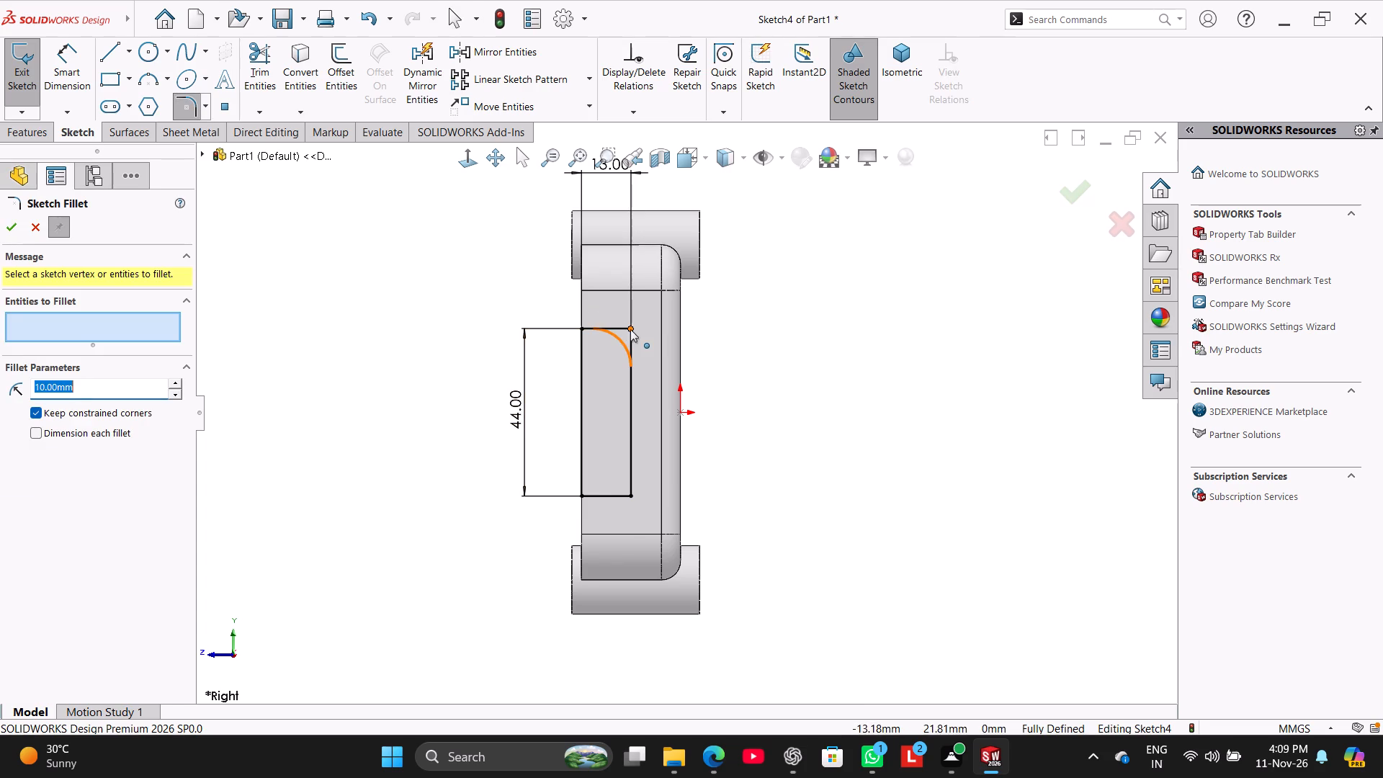
click(630, 329)
click(725, 385)
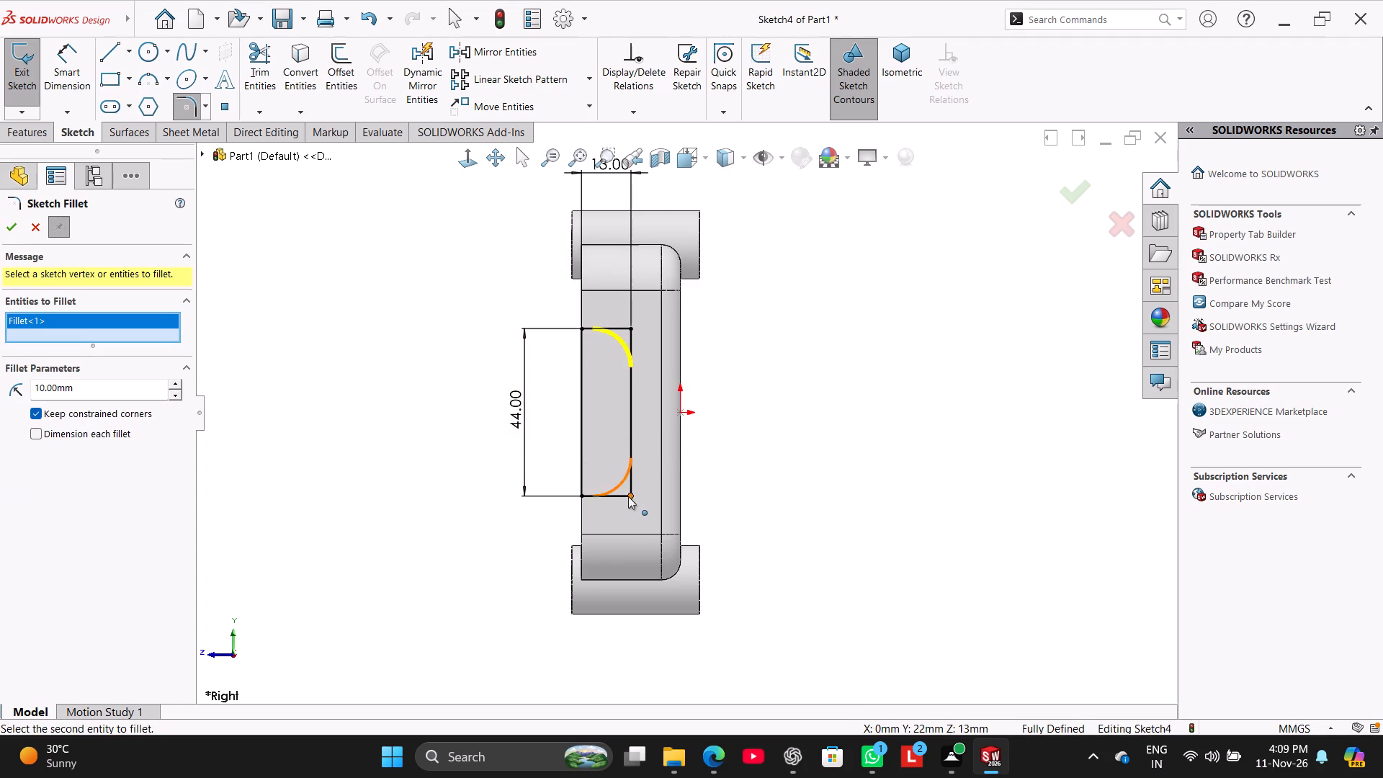
click(633, 499)
click(718, 392)
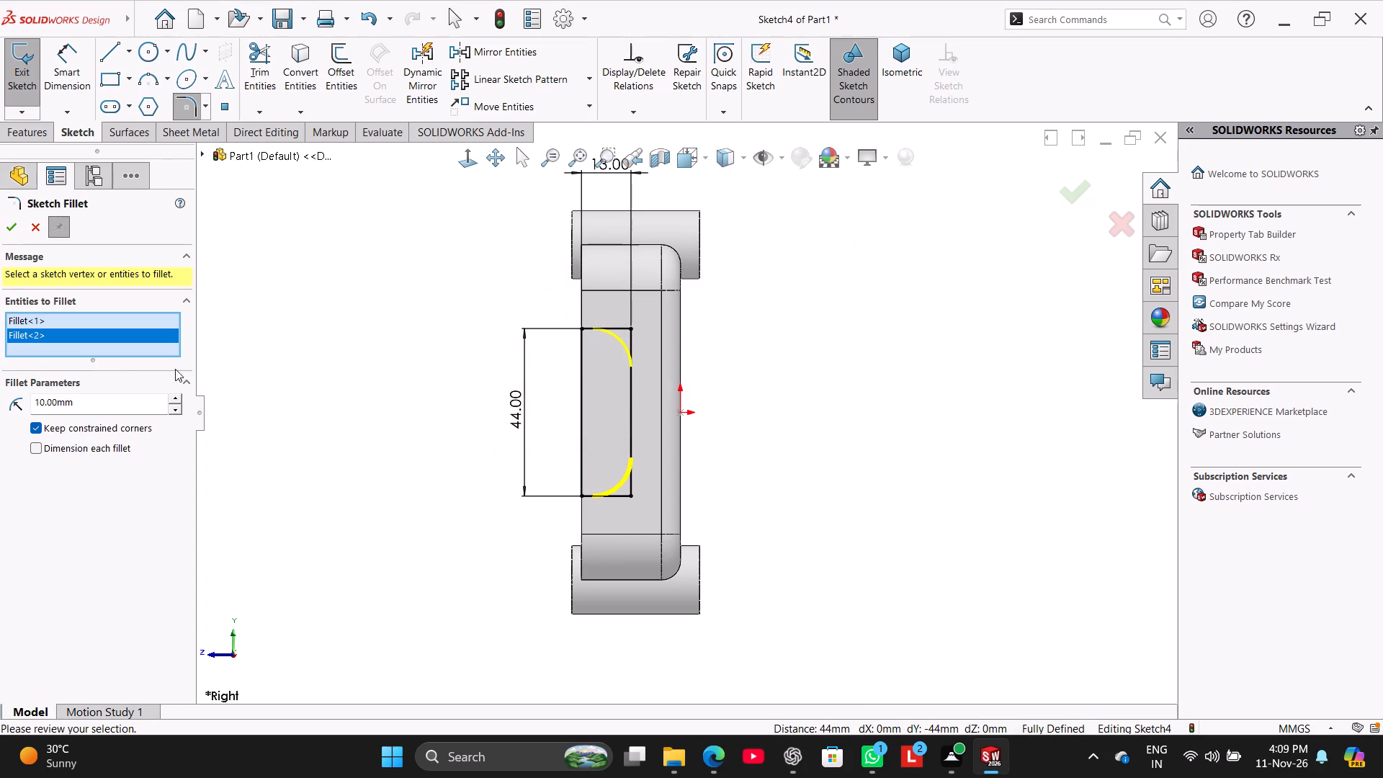
click(70, 414)
double_click(82, 406)
key(3)
key(Return)
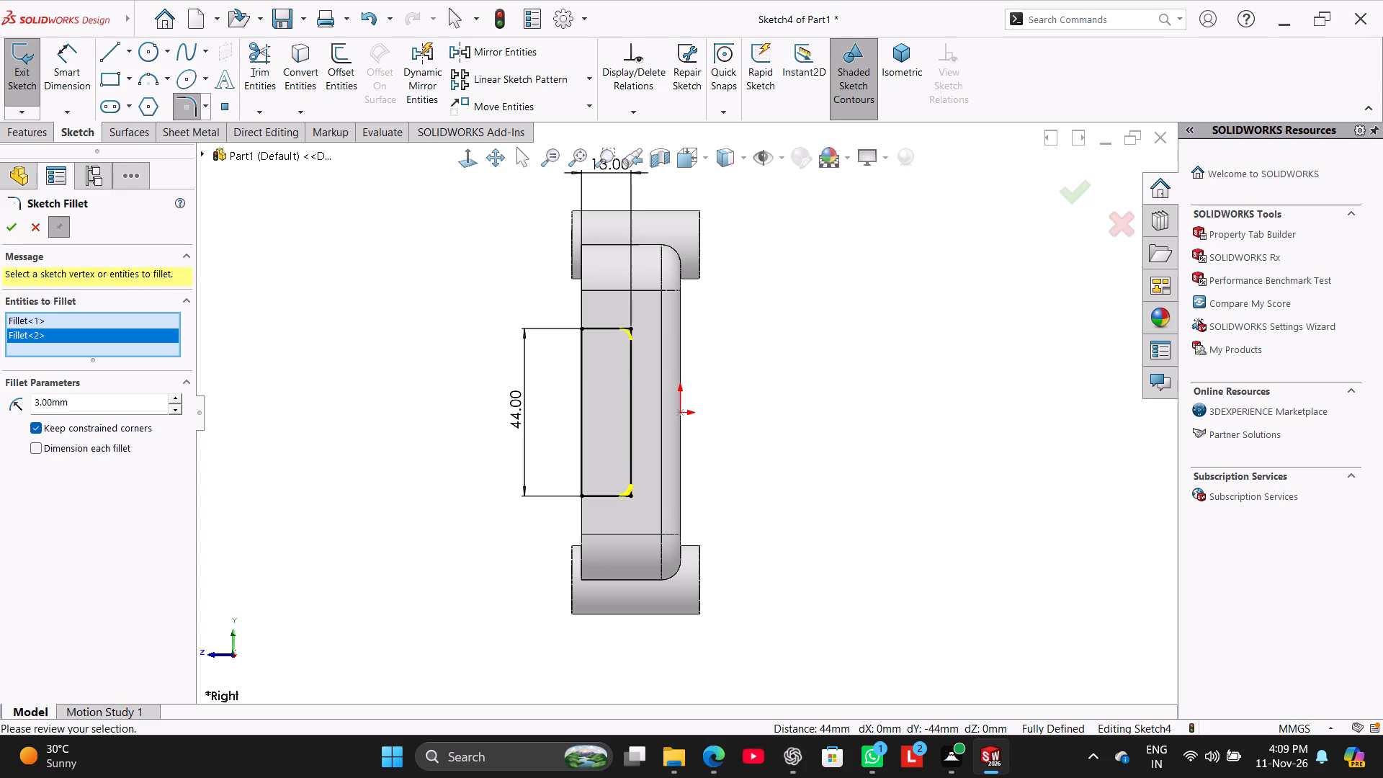
click(12, 225)
click(359, 239)
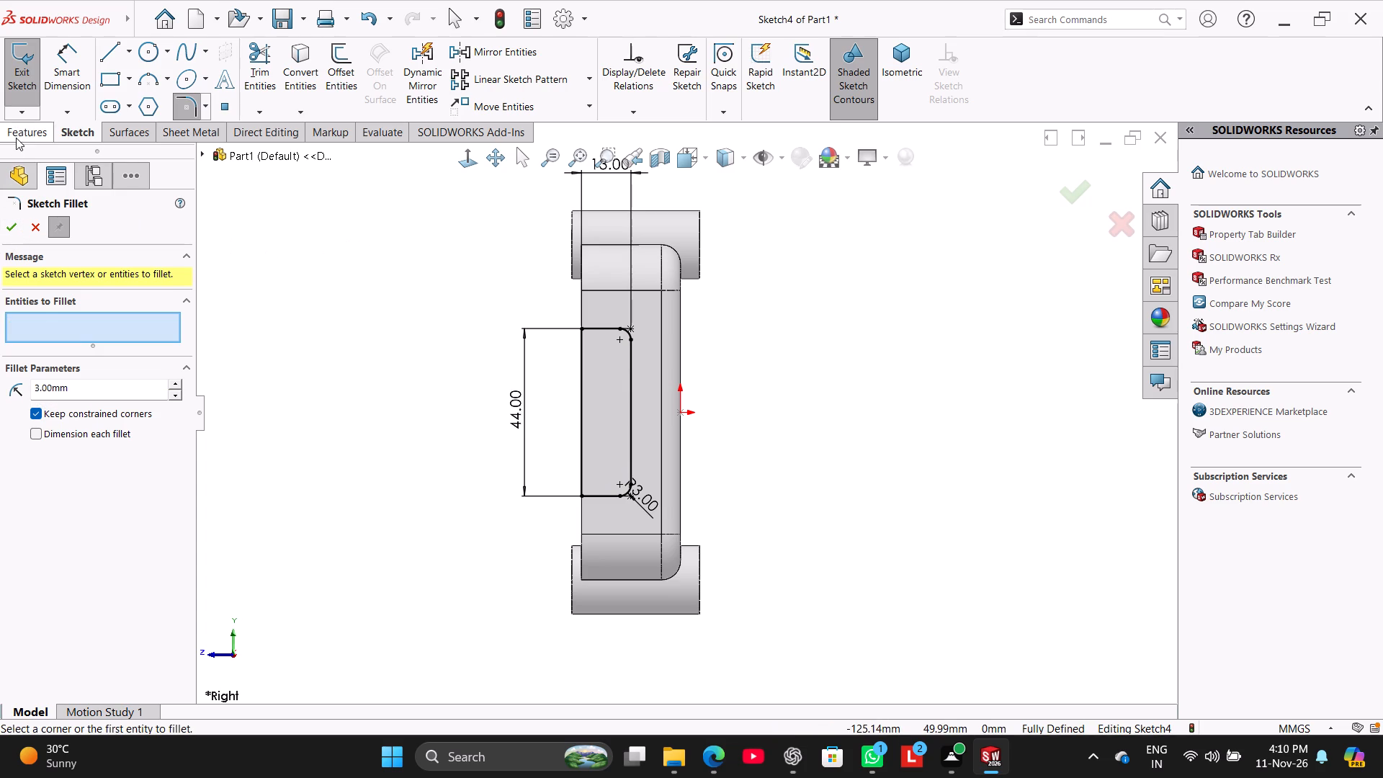
click(16, 138)
click(15, 227)
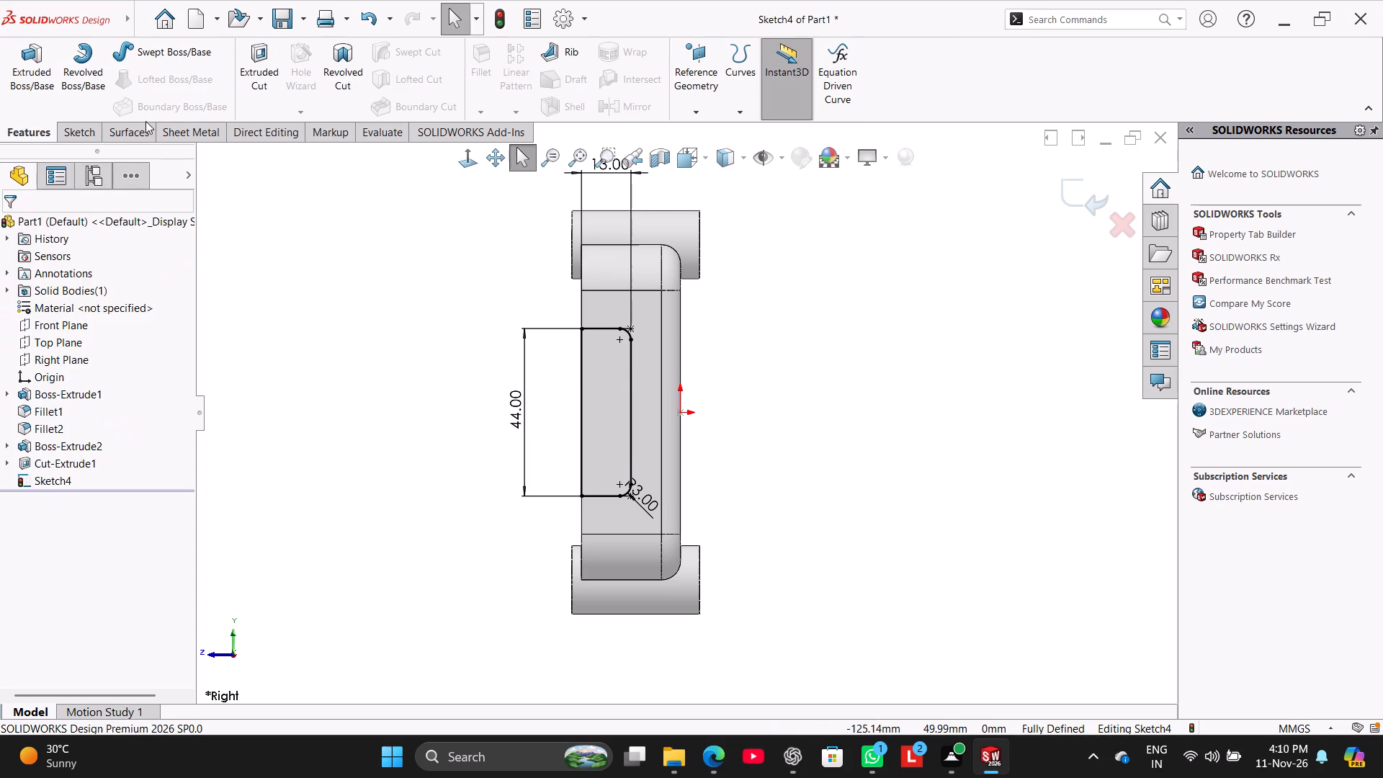
Extrude-cut the rounded rectangle Through All - Both to form a channel along the block's length.
click(256, 82)
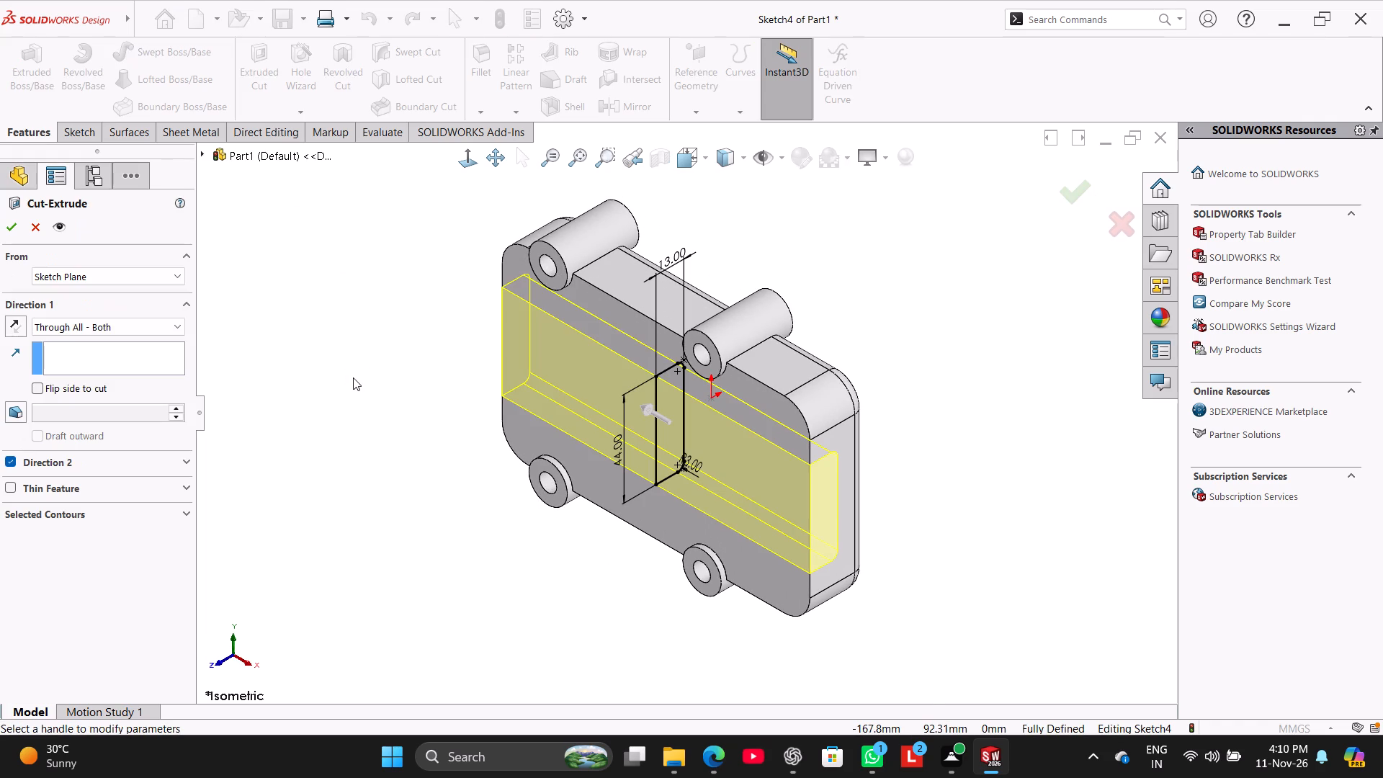
click(11, 228)
click(306, 282)
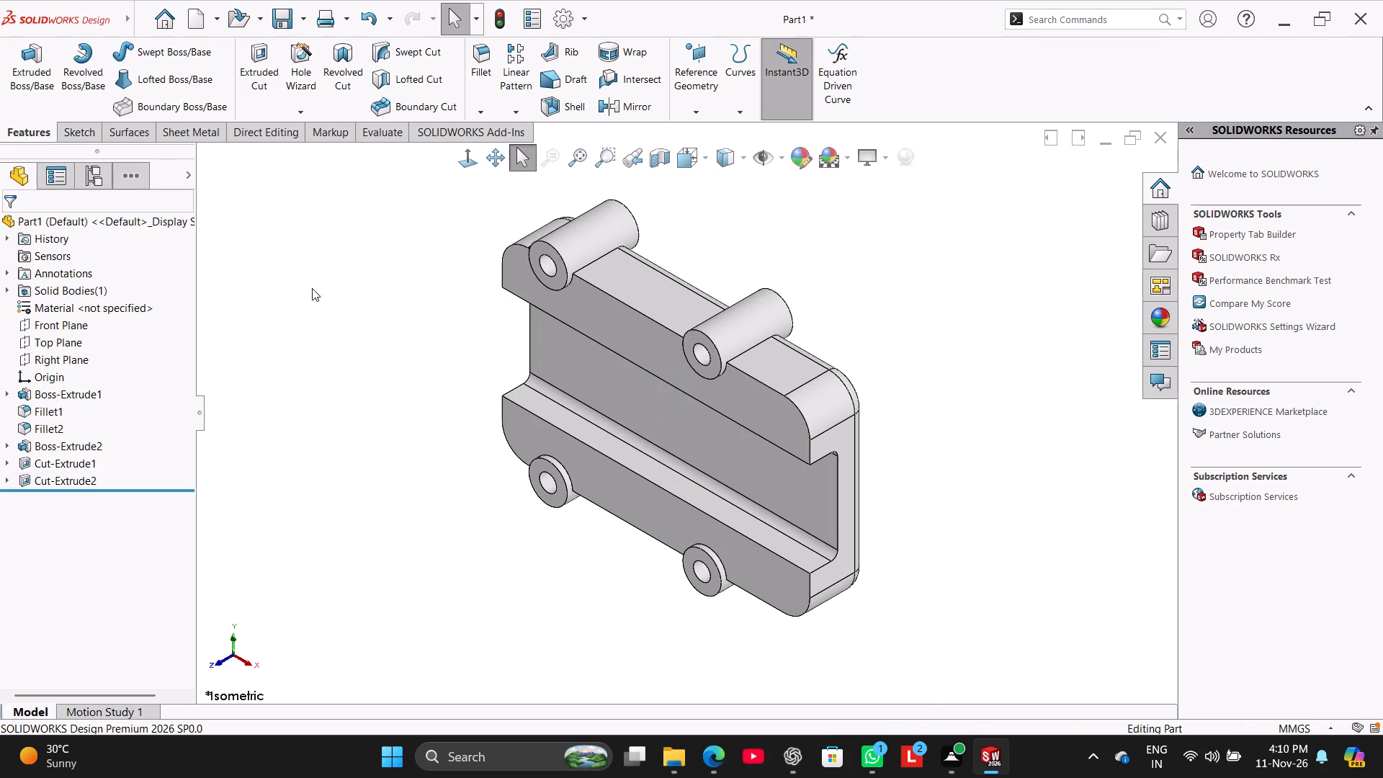
Examine the channel and the plate's back face and lugs from several angles.
middle_drag(363, 410, 473, 247)
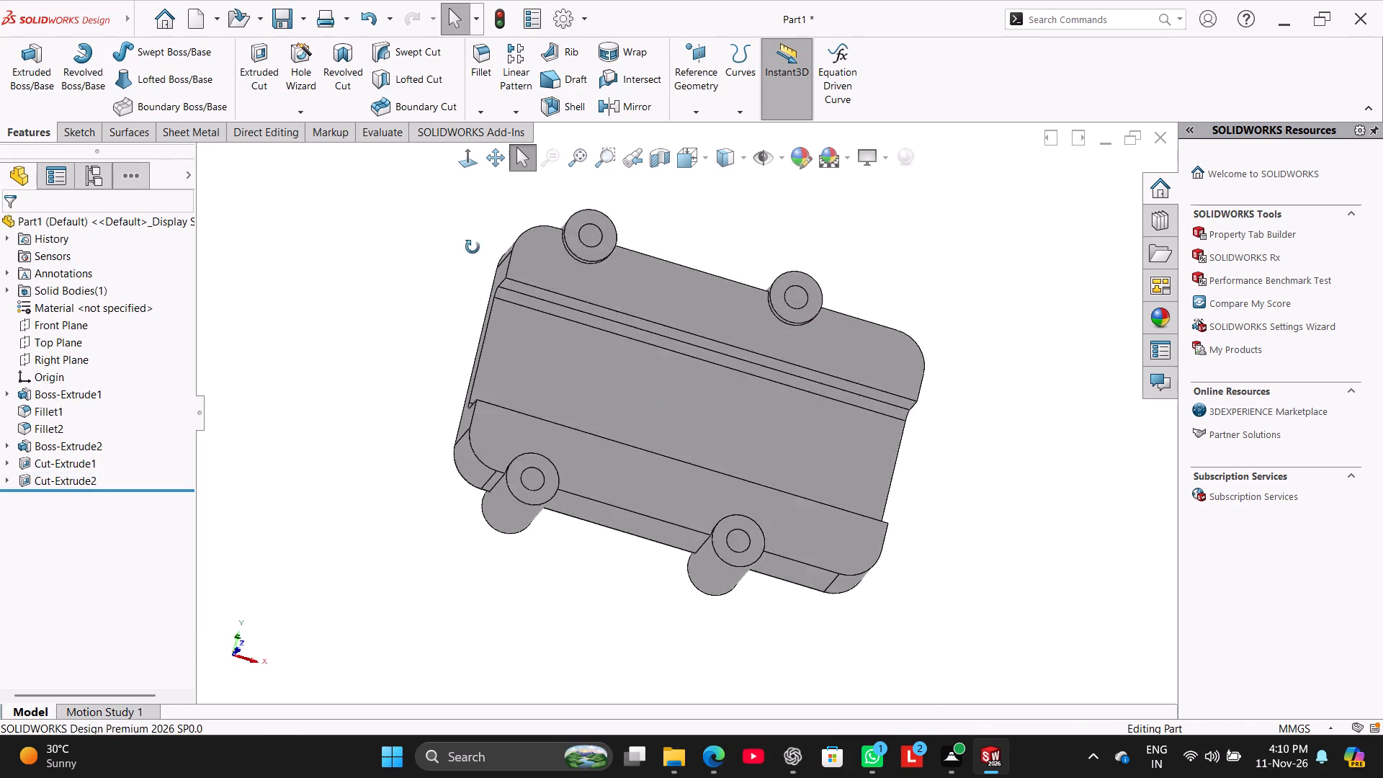
middle_drag(473, 247, 534, 147)
middle_drag(382, 441, 406, 218)
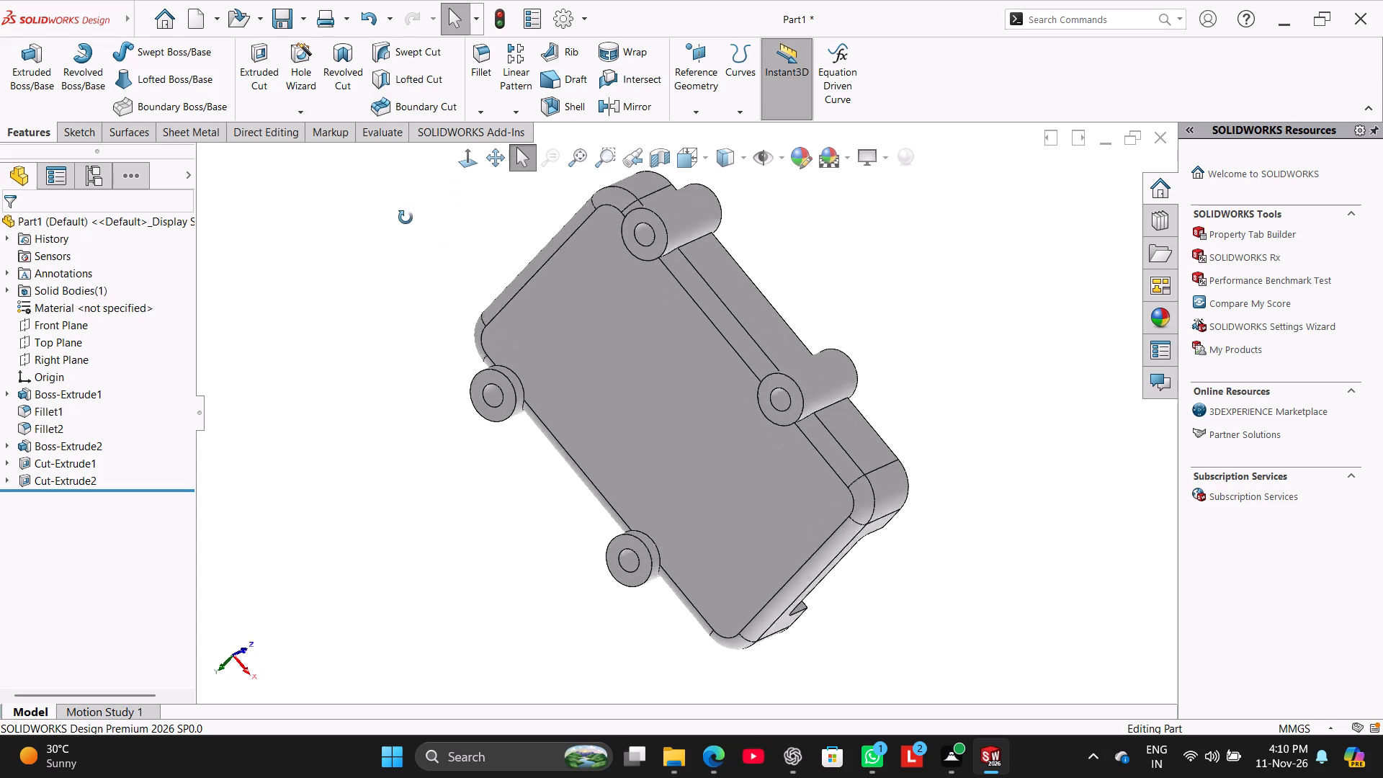
middle_drag(406, 218, 390, 192)
middle_click(442, 400)
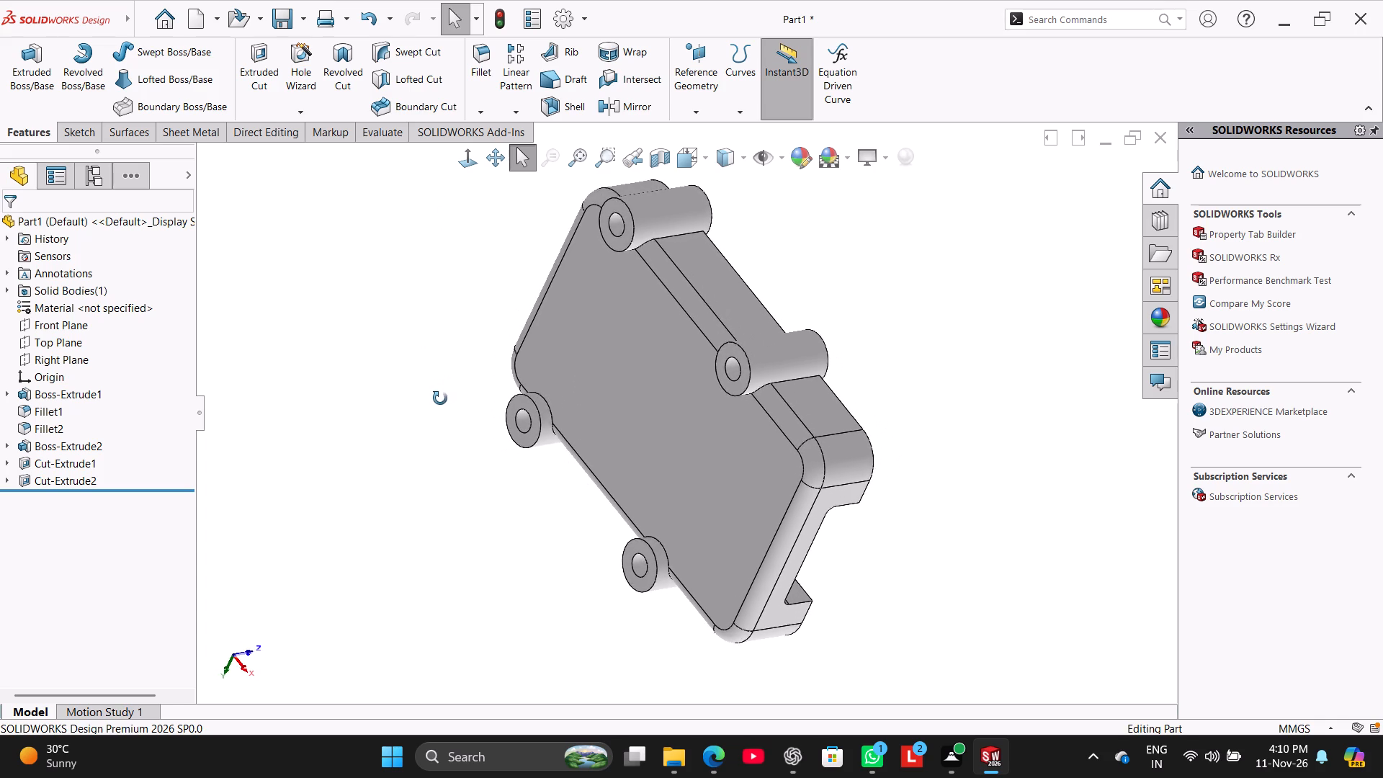
right_drag(421, 425, 588, 295)
click(407, 413)
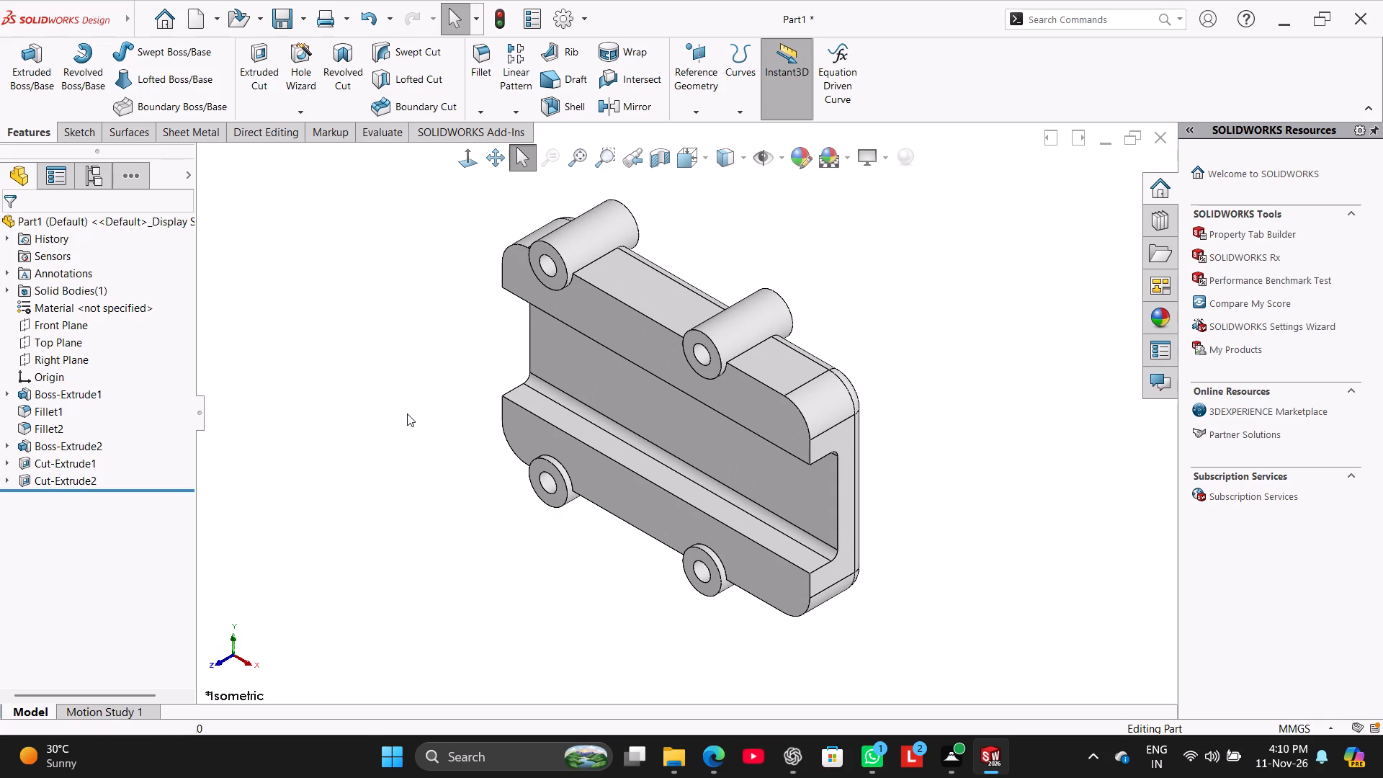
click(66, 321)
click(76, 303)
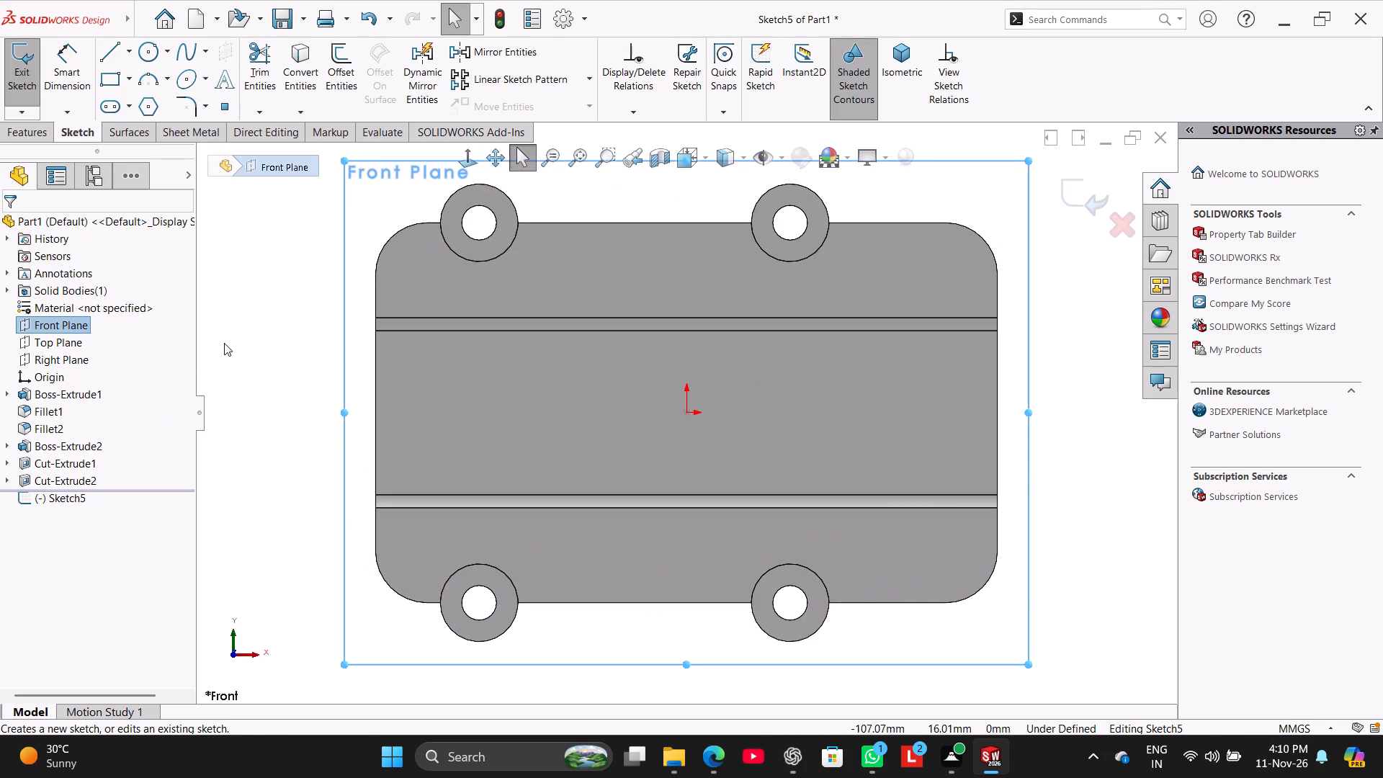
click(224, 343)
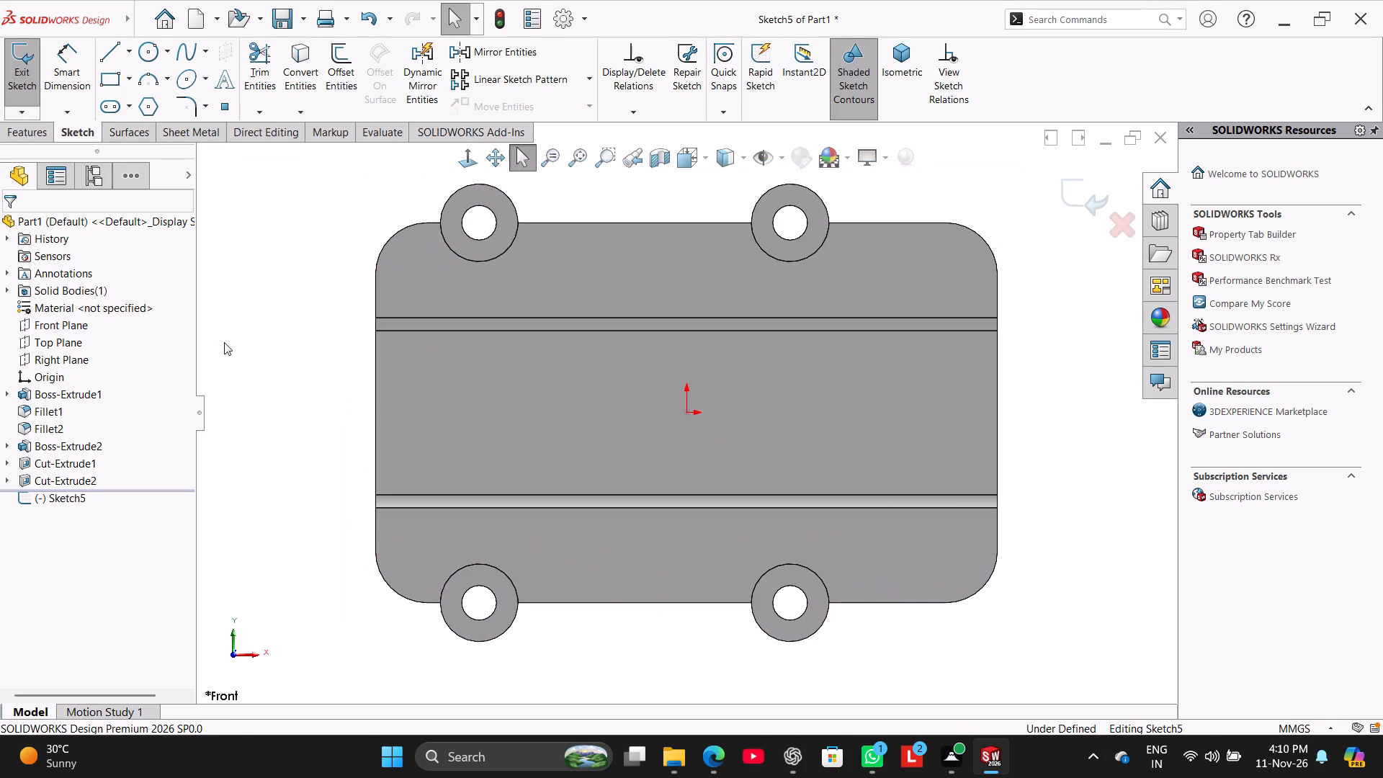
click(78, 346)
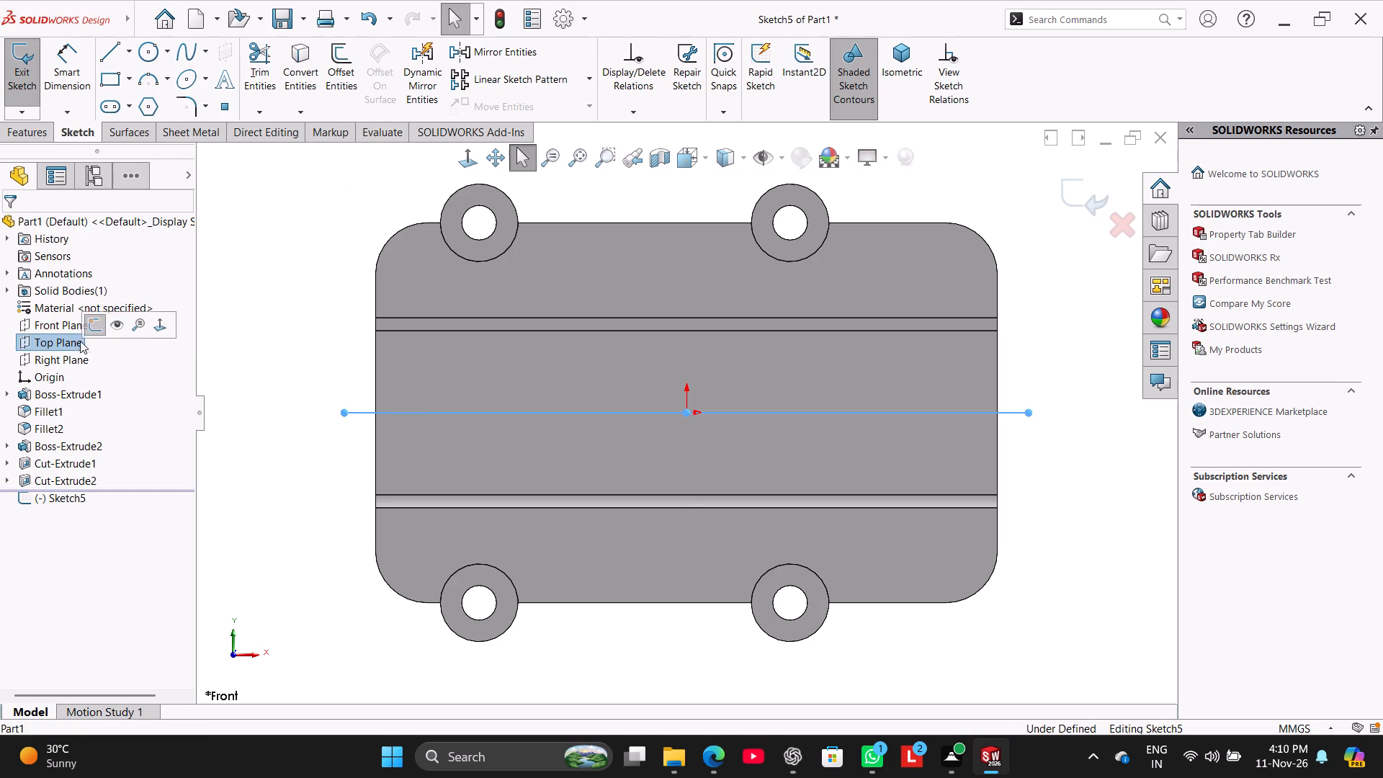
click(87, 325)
On the Top Plane, sketch a corner rectangle about 21 by 8 mm inside the block, one long side on its unfilleted edge.
click(77, 341)
click(92, 324)
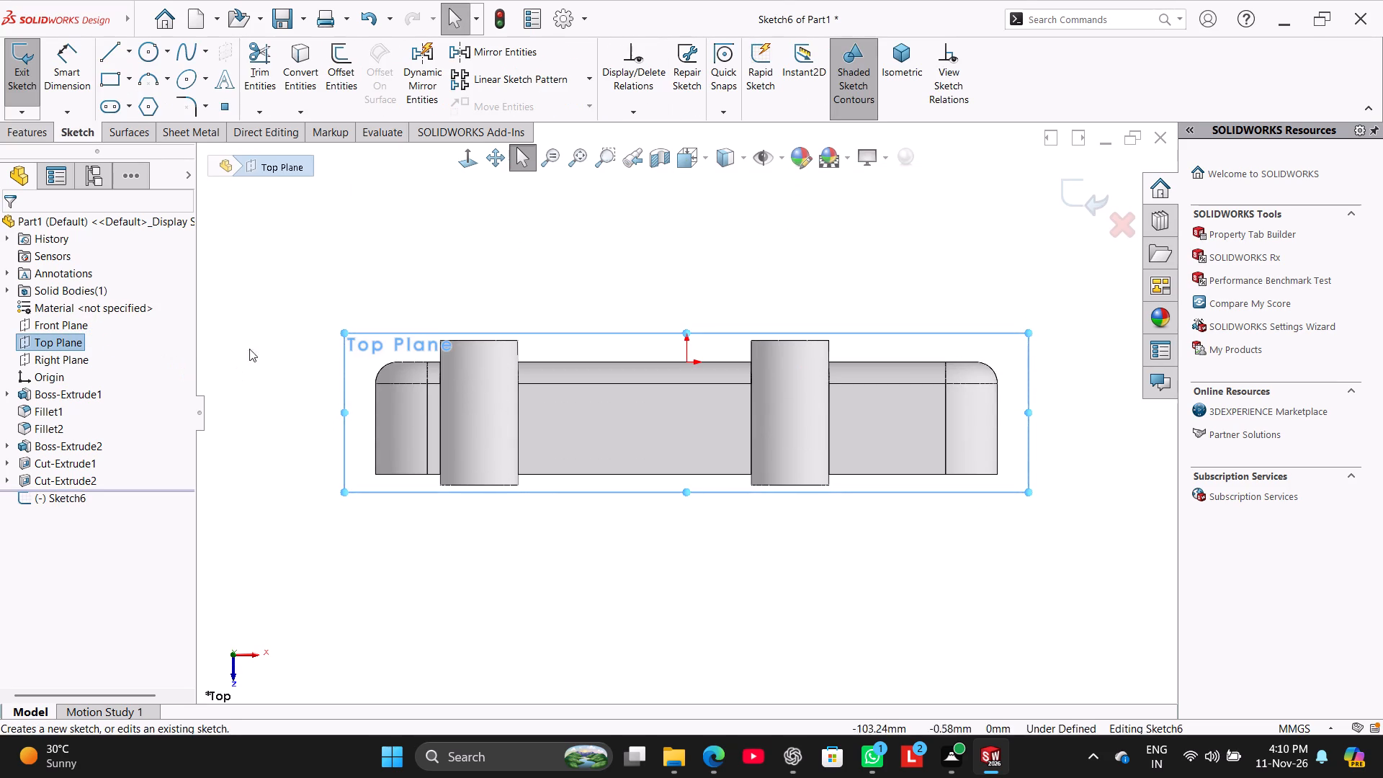
click(261, 294)
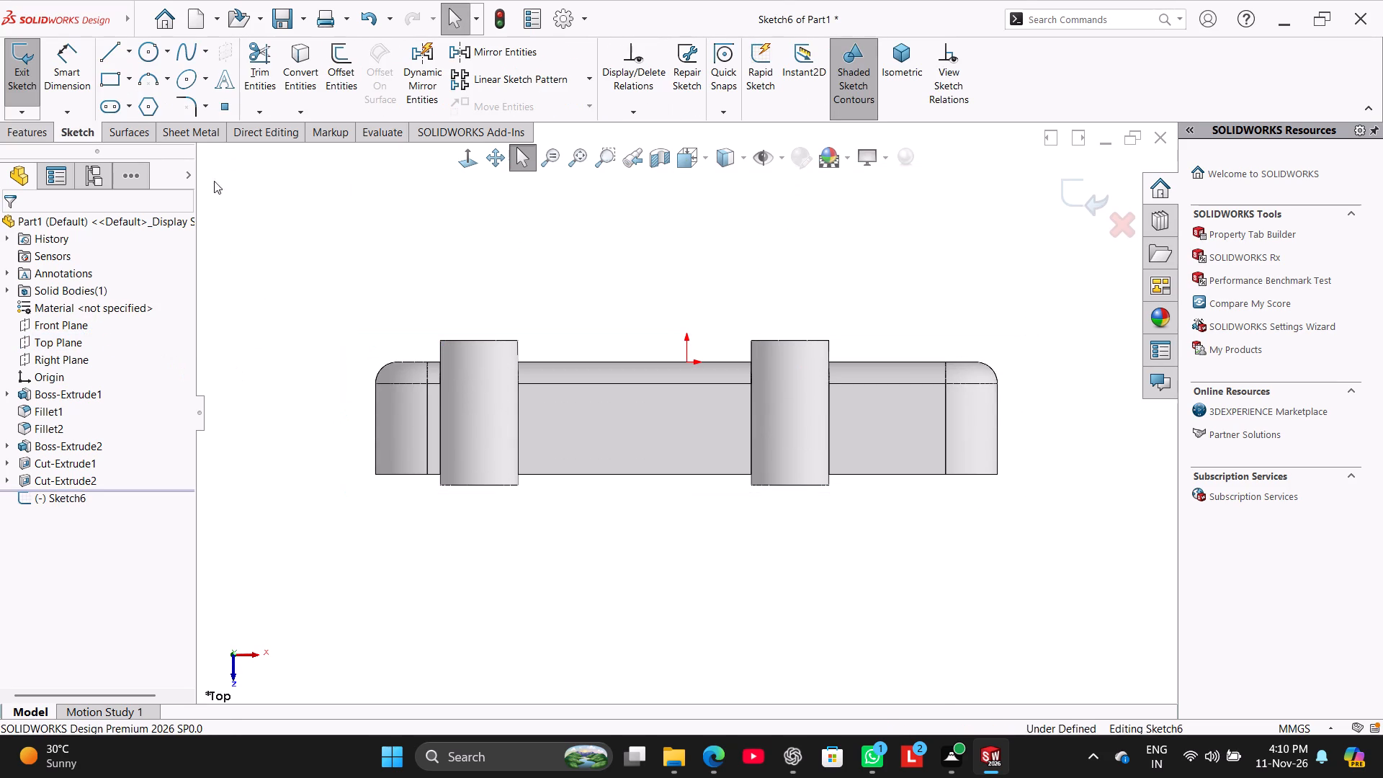
click(106, 86)
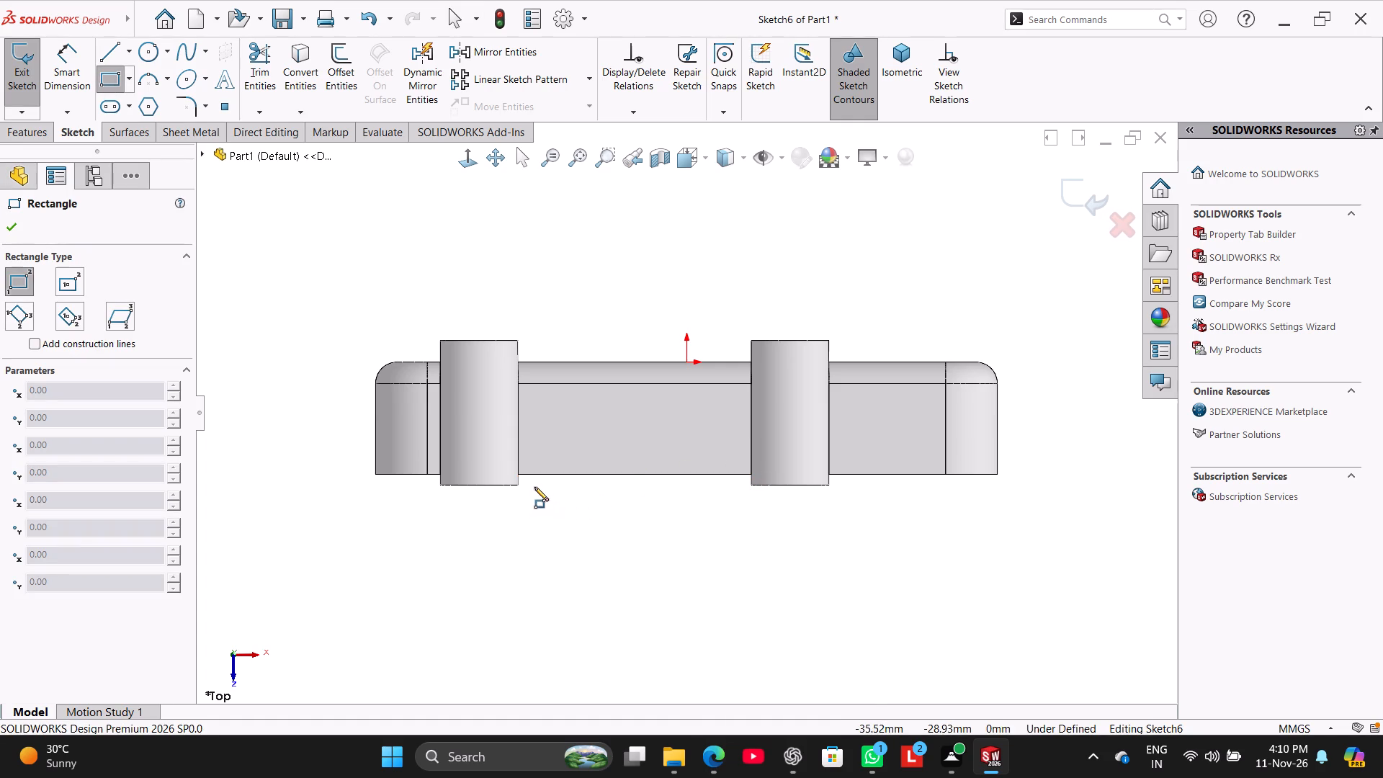
click(595, 475)
click(689, 440)
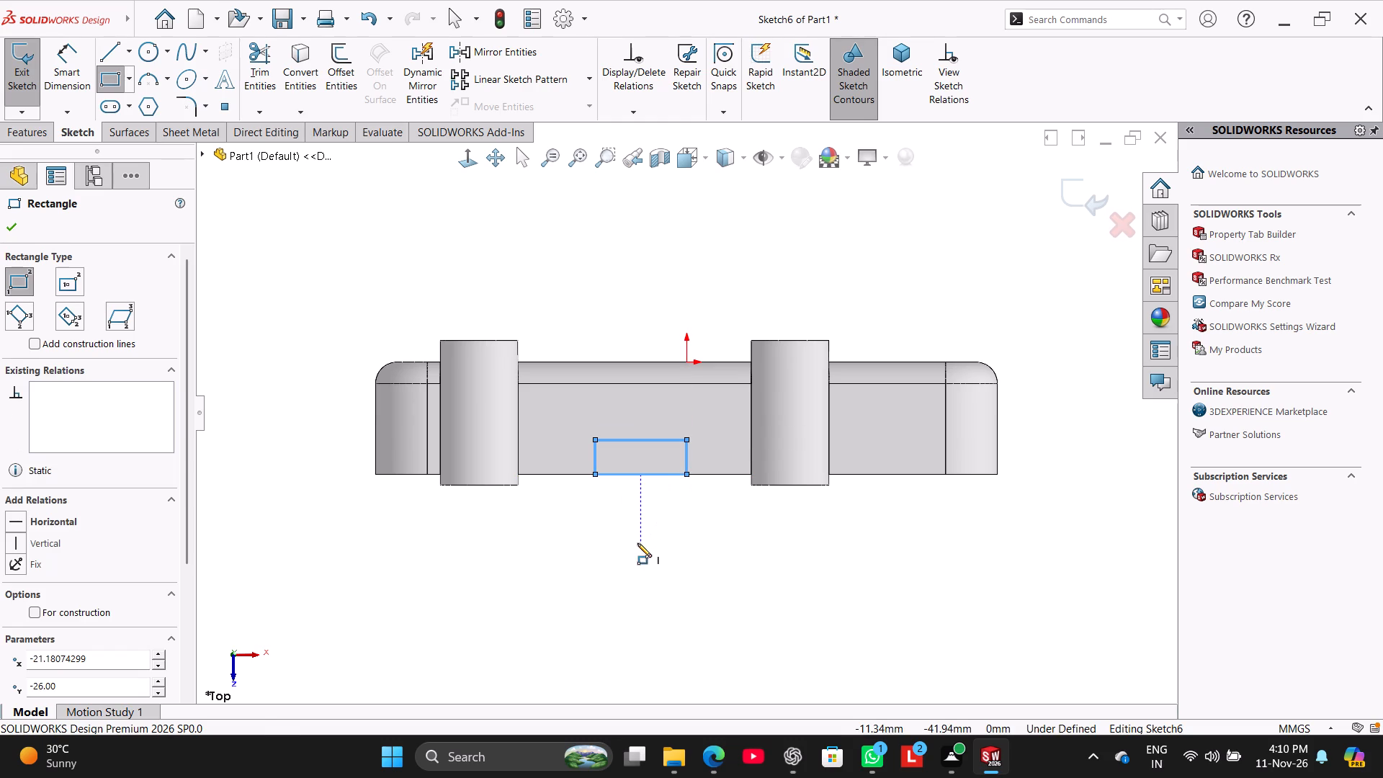
right_click(637, 545)
click(666, 552)
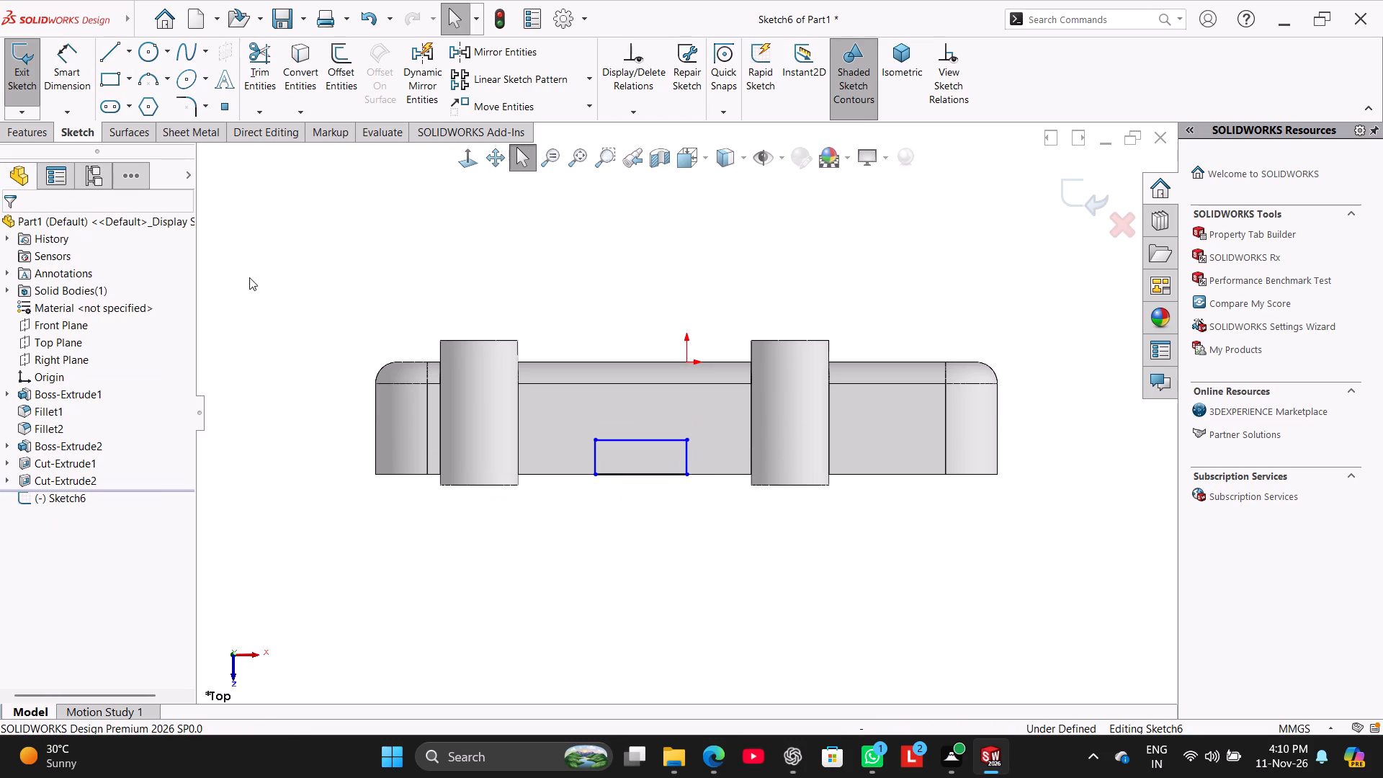
Dimension the rectangle's long side to 30 mm.
click(67, 79)
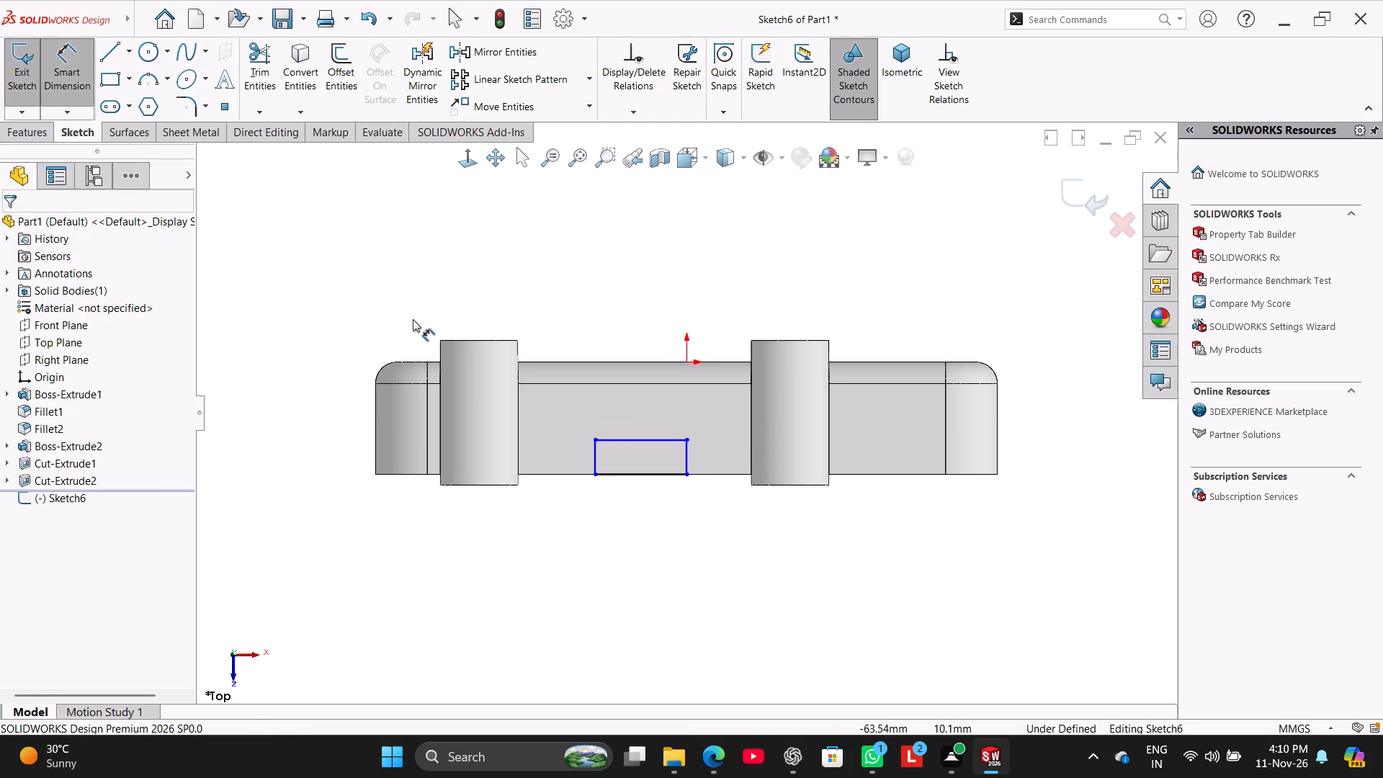
click(633, 474)
click(632, 537)
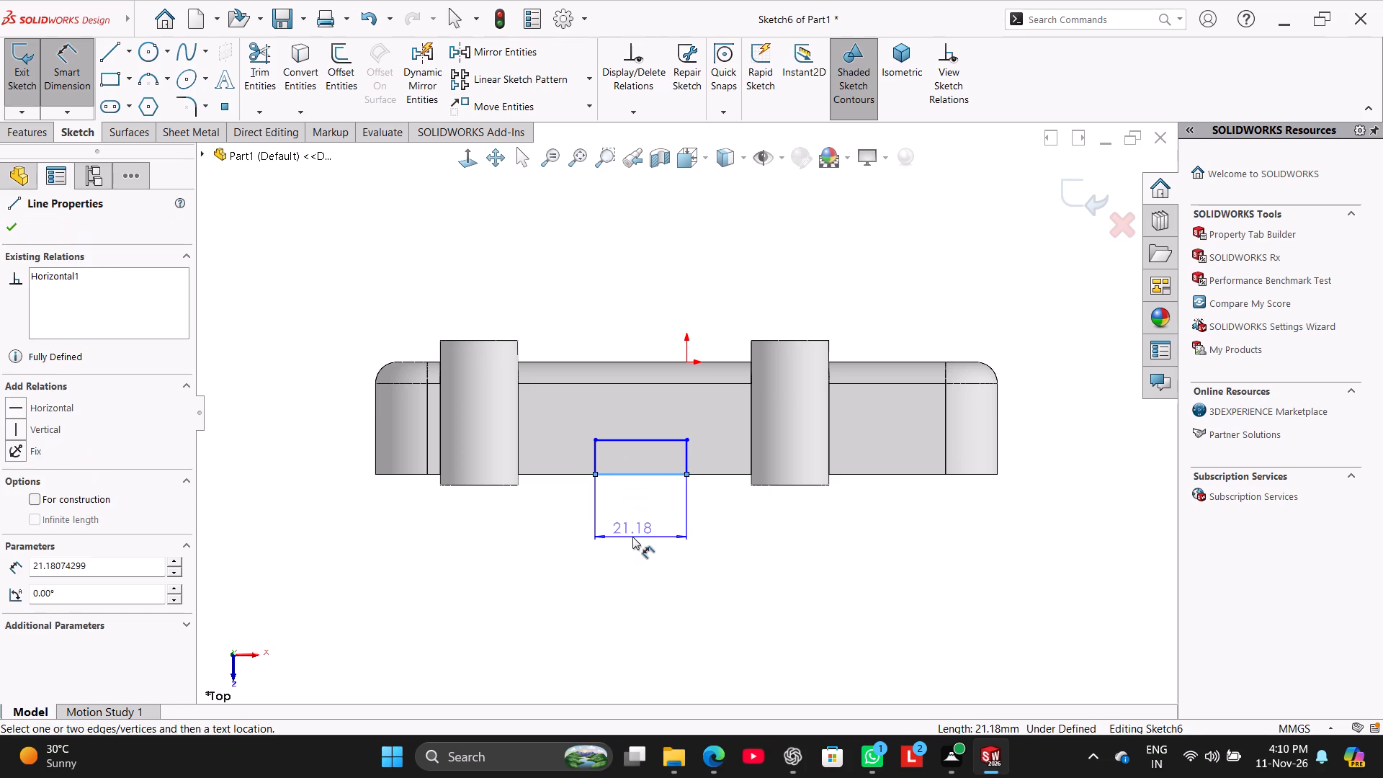
text(30)
key(Return)
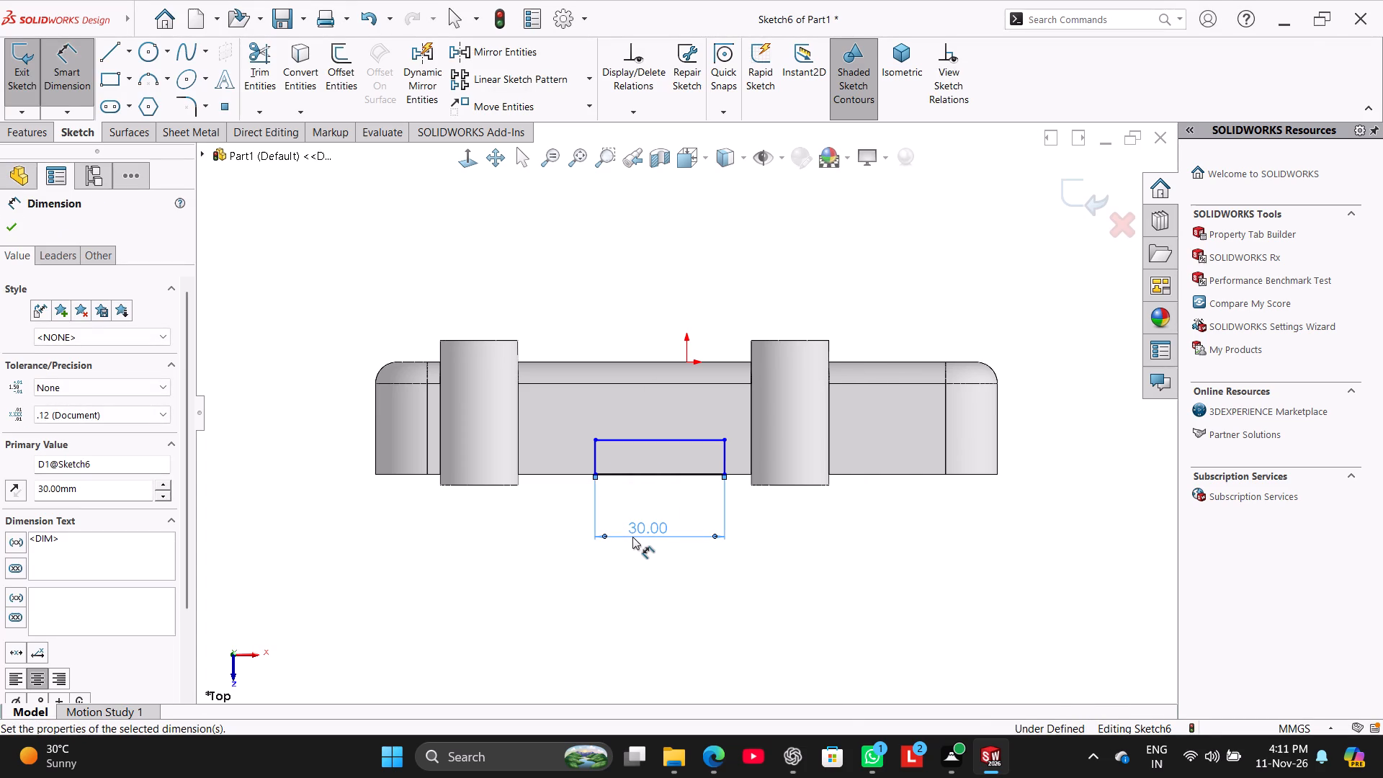
Dimension the distance from the block's left end edge to the rectangle's left side as 45 mm.
click(374, 435)
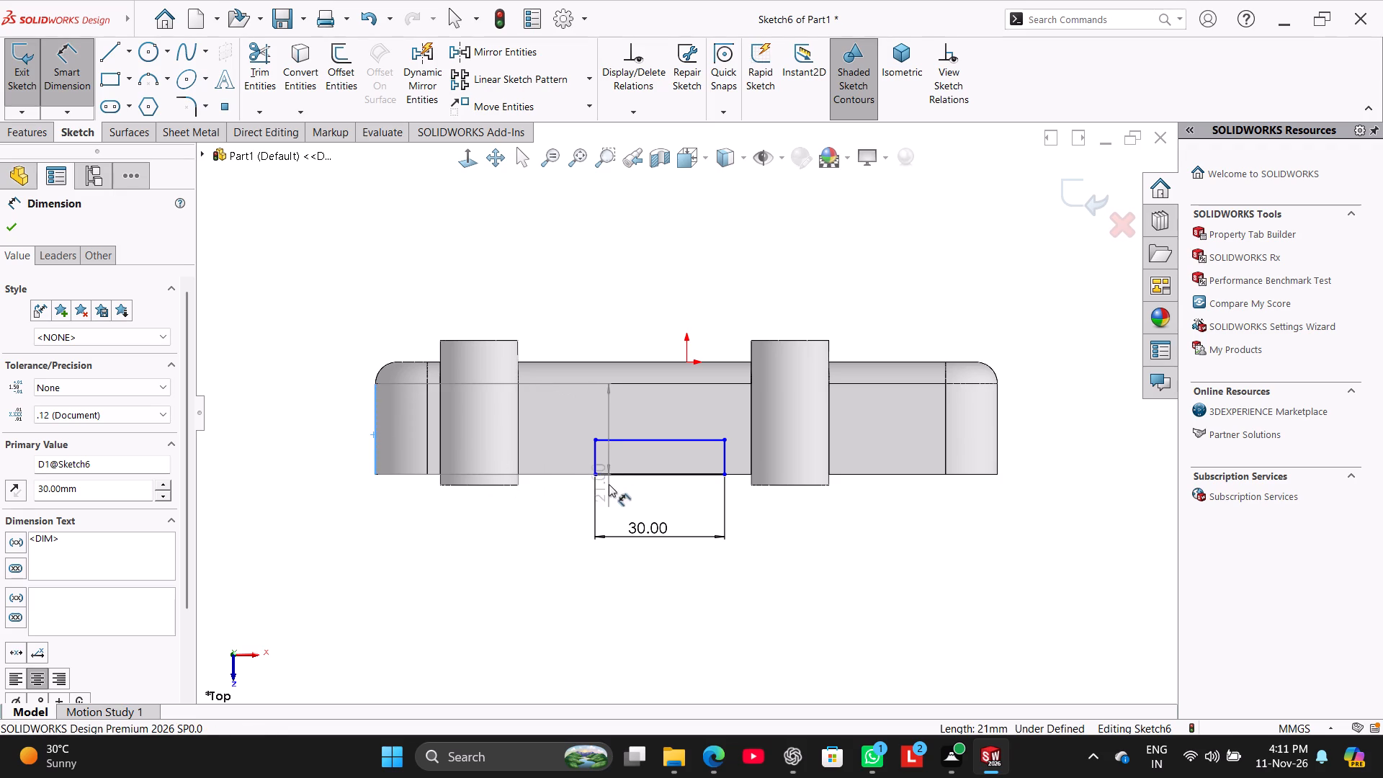
click(596, 457)
click(501, 559)
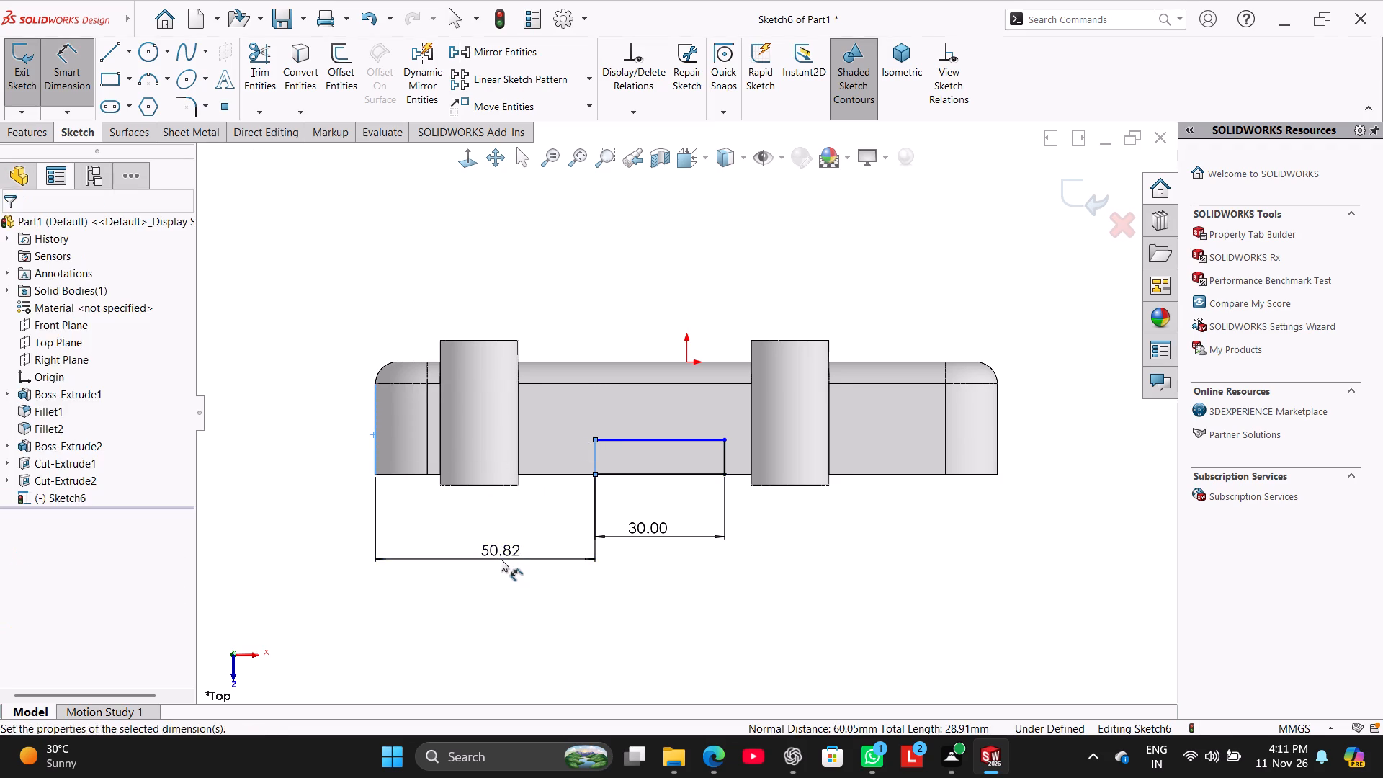
text(45)
key(Return)
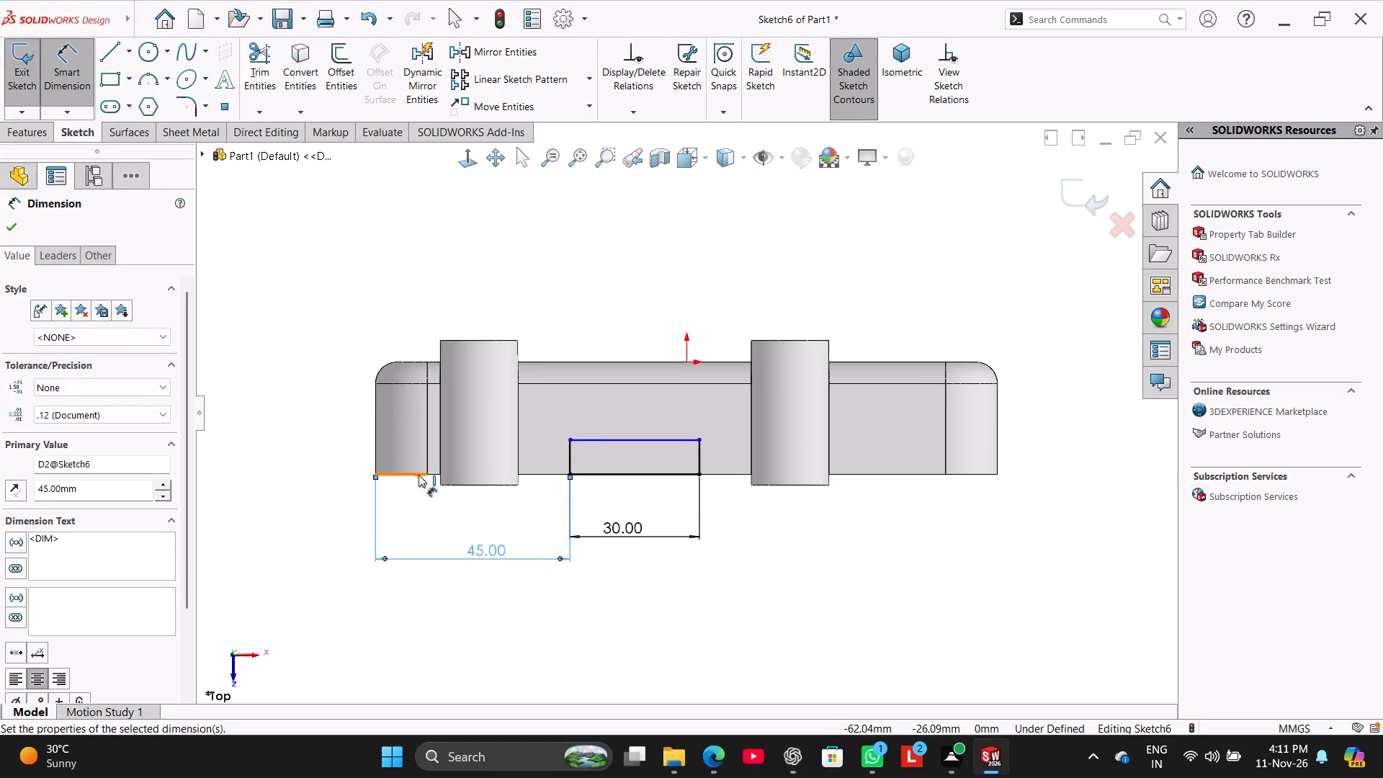
Dimension the rectangle's short left side to 8.67 mm.
click(568, 458)
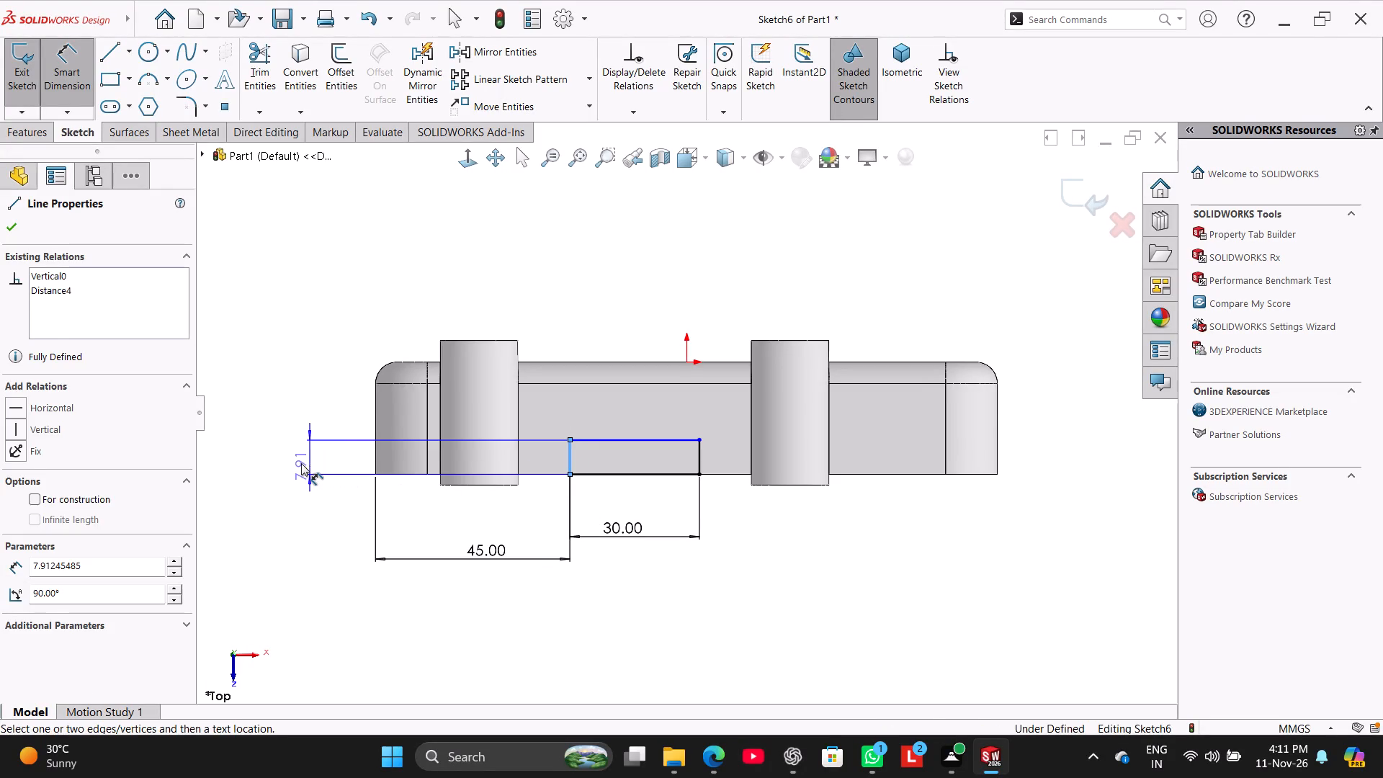
click(301, 463)
text(8.6)
key(7)
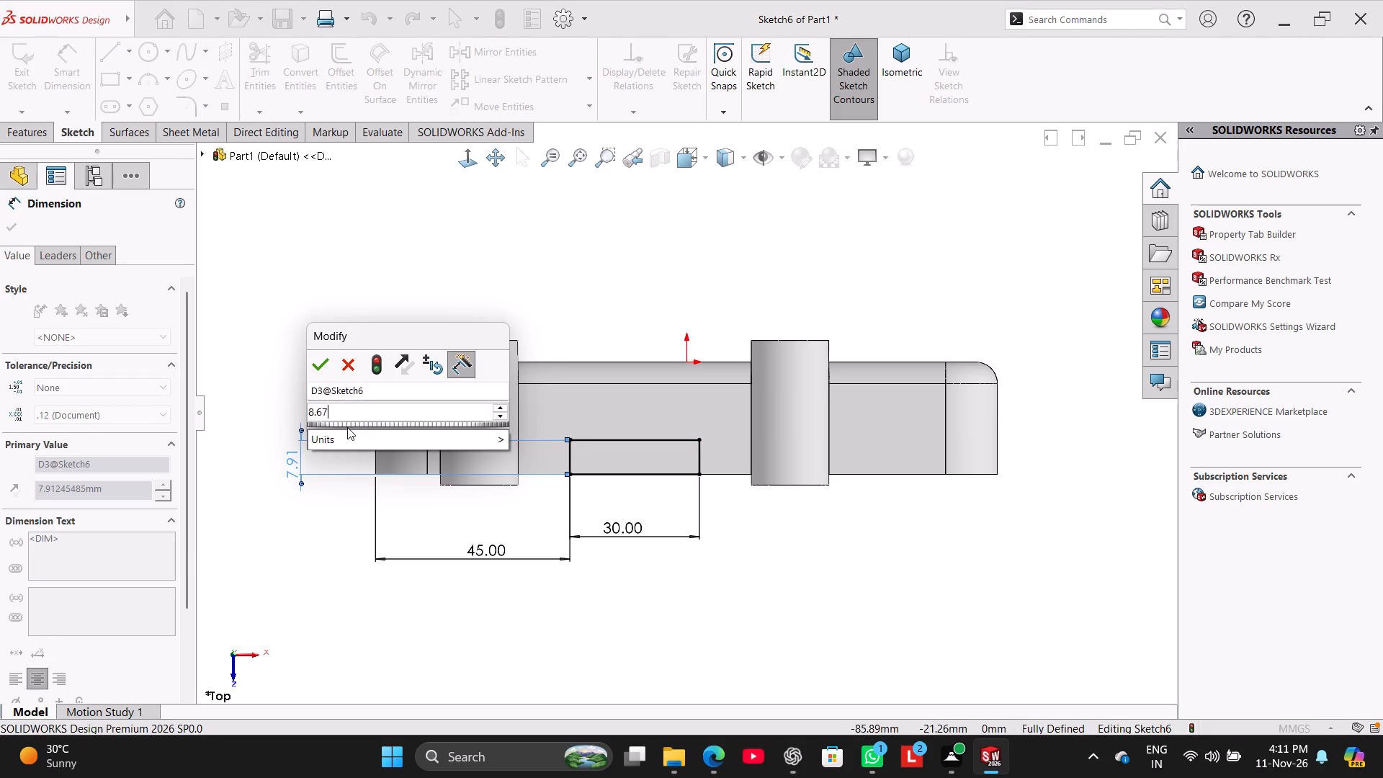
key(Return)
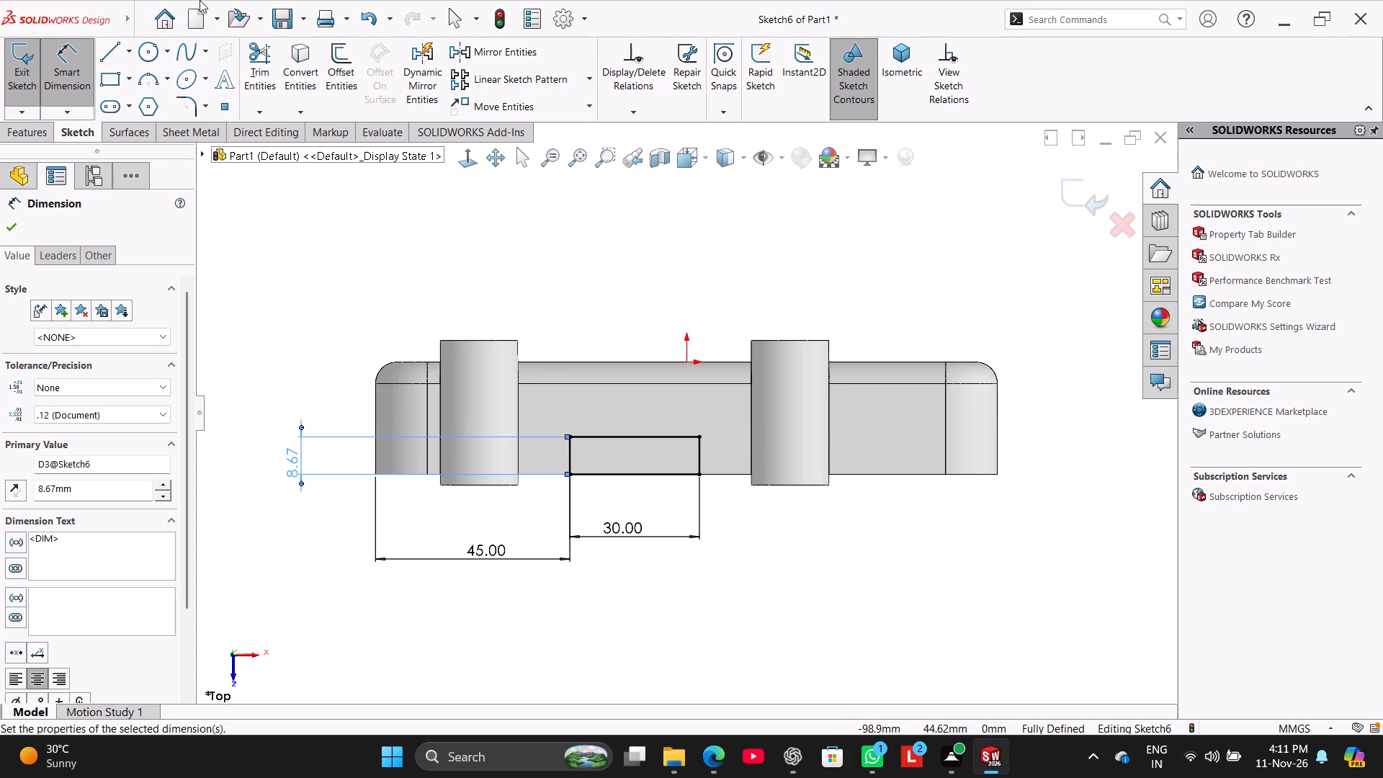
click(325, 262)
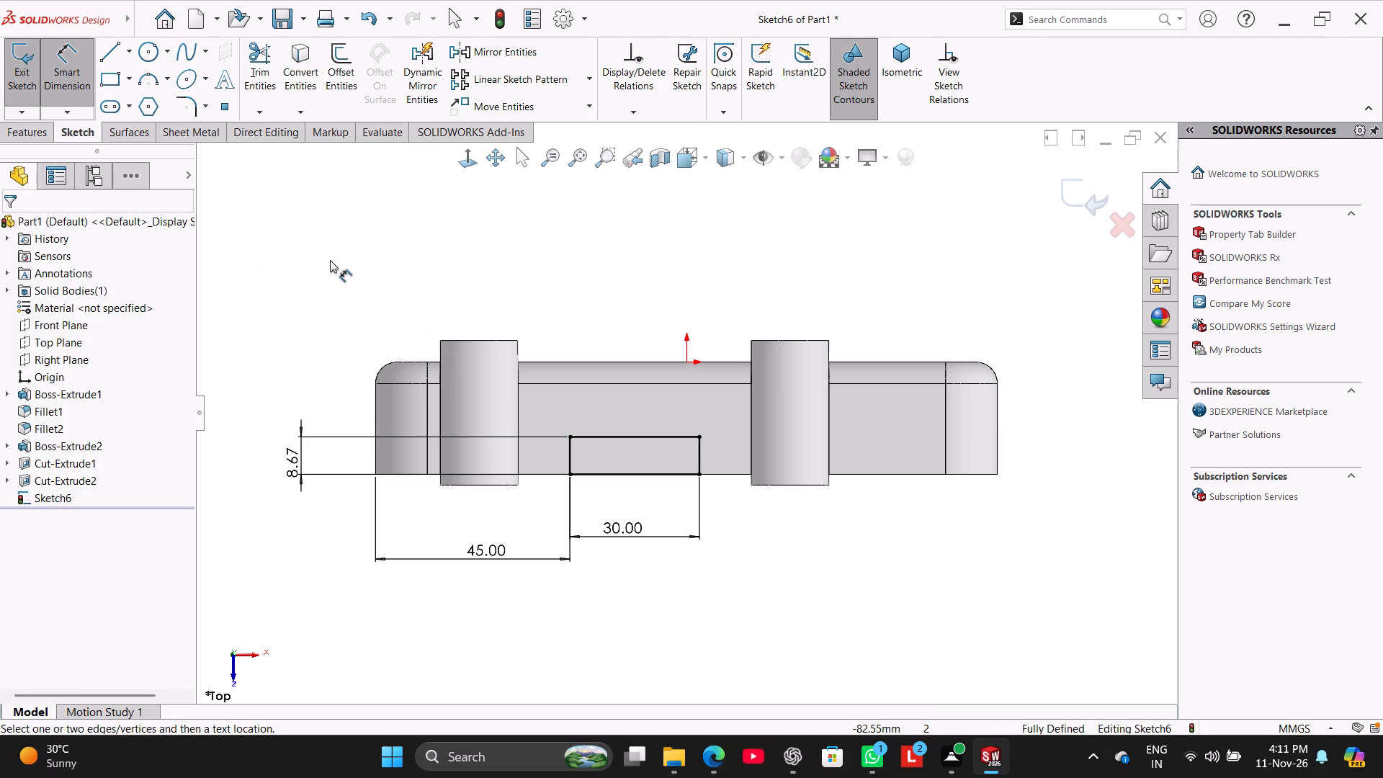
Fillet the rectangle's two inner corners with a 3 mm sketch fillet.
click(184, 100)
click(703, 435)
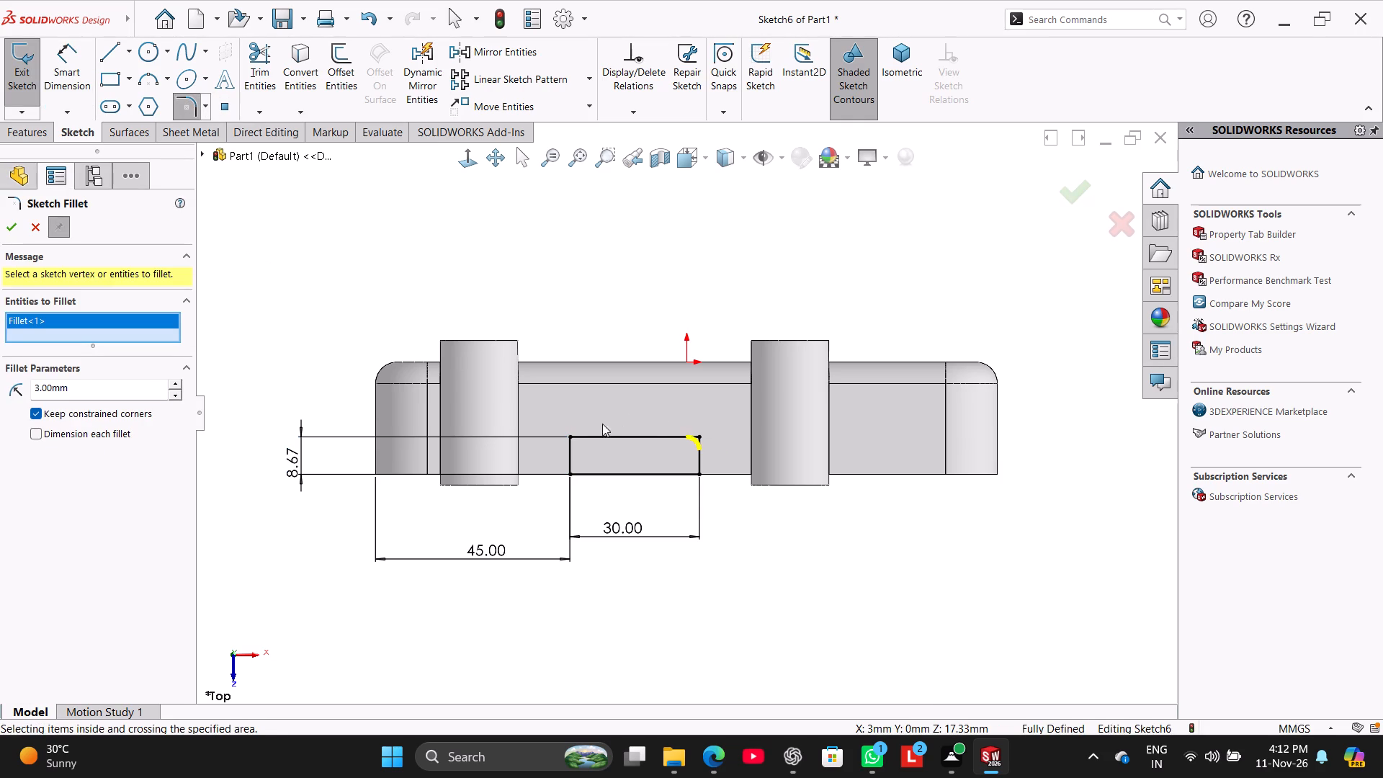
click(573, 436)
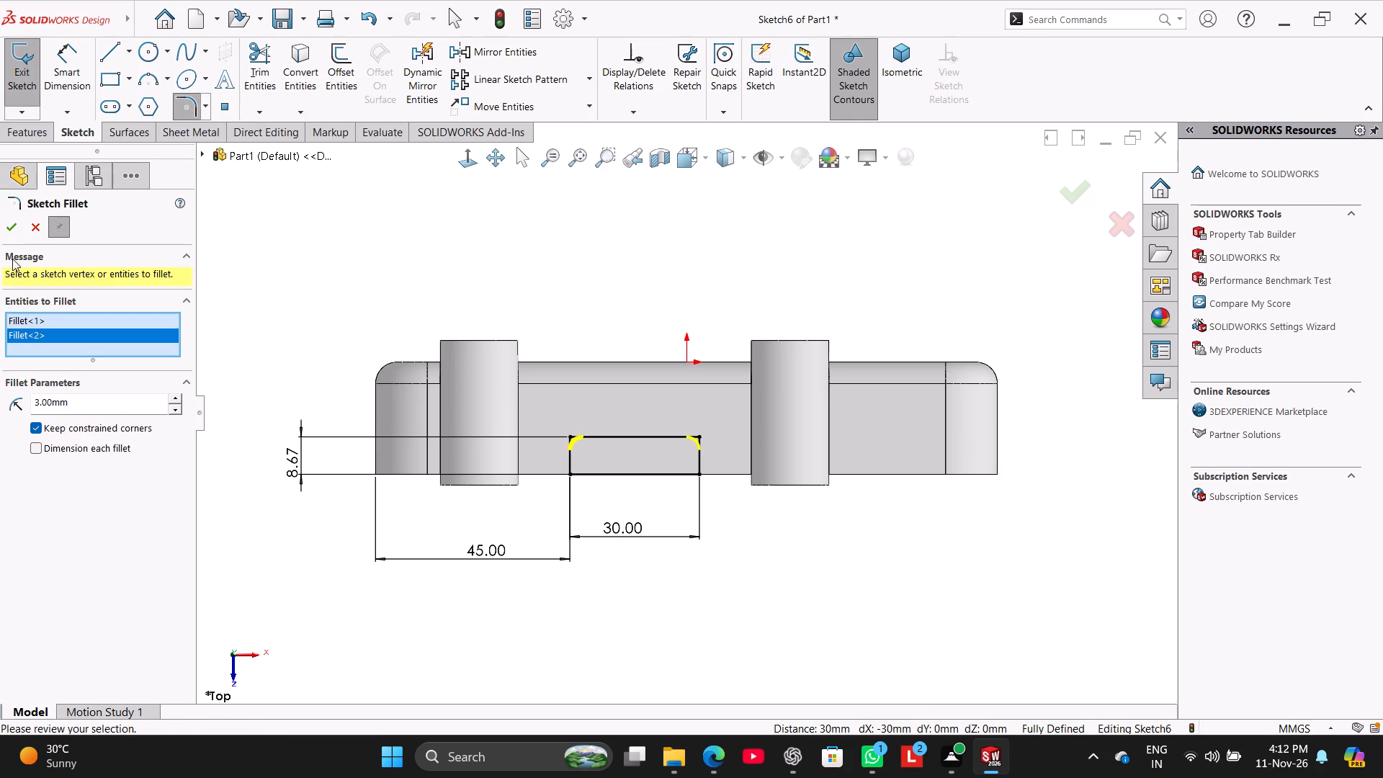
click(9, 233)
click(9, 132)
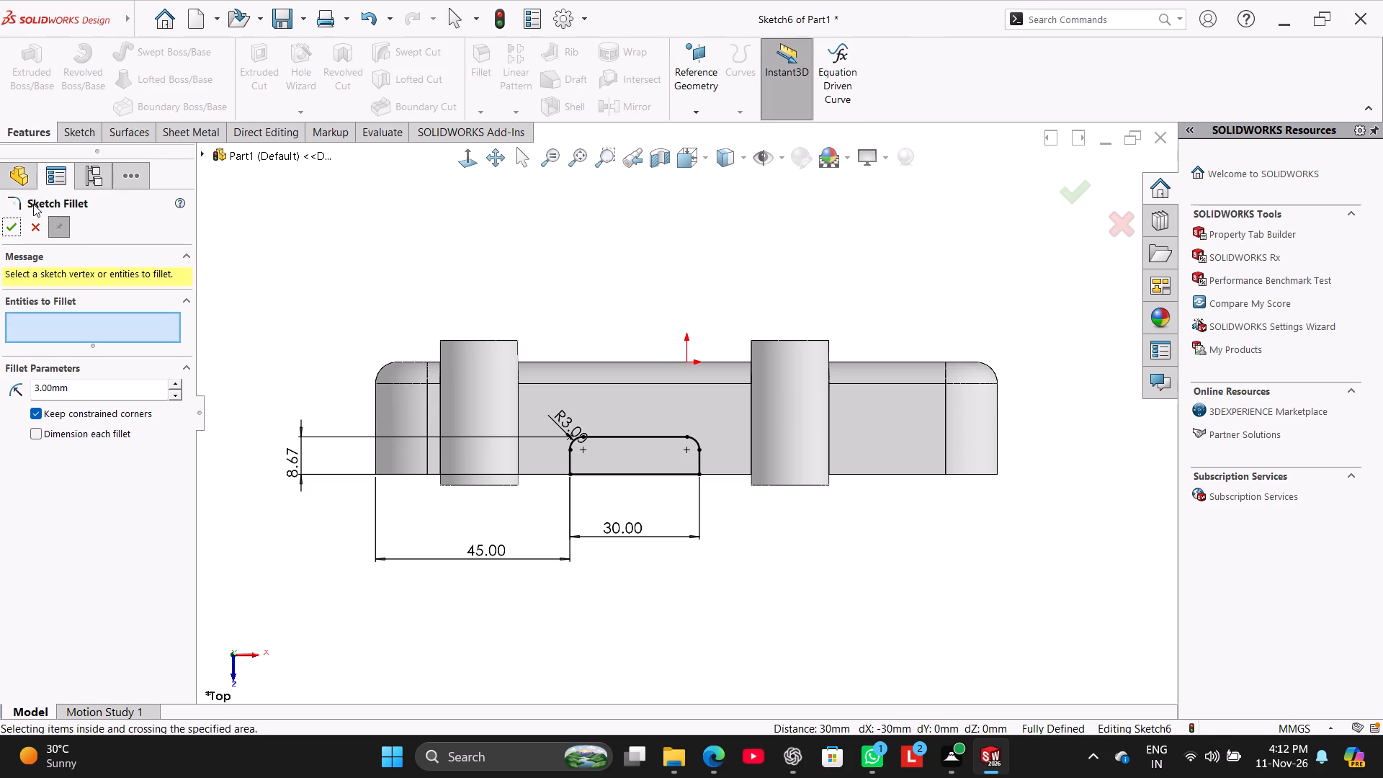
click(5, 228)
Cut-extrude the filleted rectangle profile through all in both directions, making the crosswise channel.
click(246, 86)
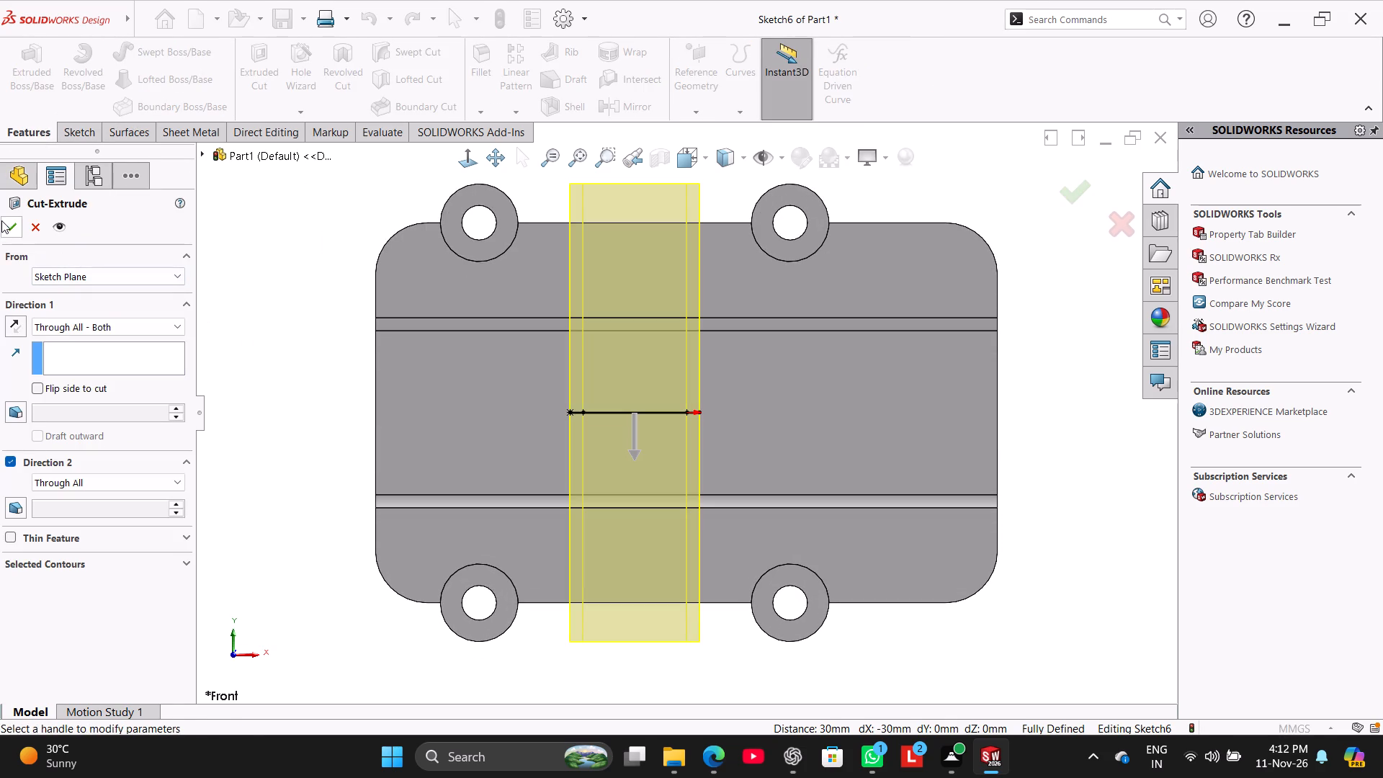
click(1, 220)
click(242, 249)
middle_drag(289, 309, 283, 399)
right_drag(279, 419, 703, 184)
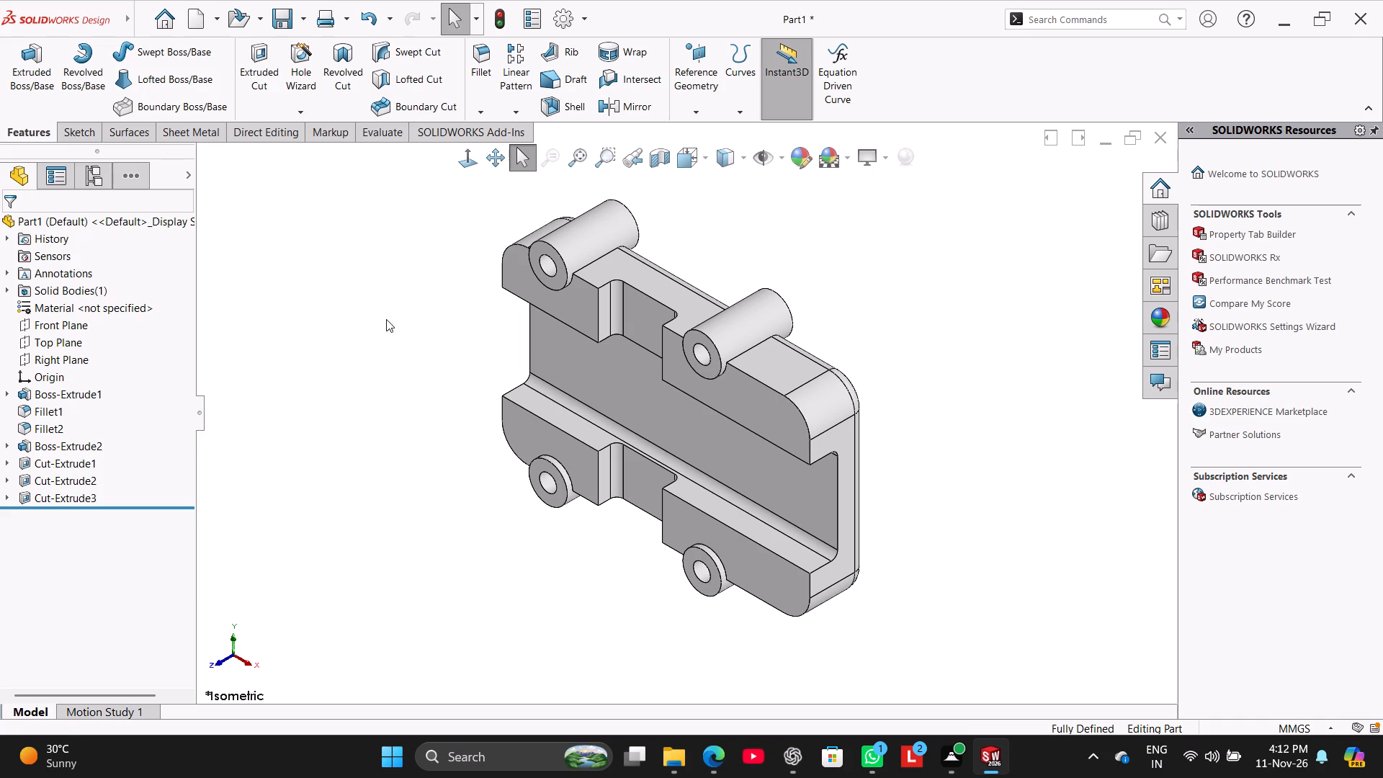
Edit the crosswise channel's sketch and draw two circles, radii about 3.3 and 3.1 mm, between the right lug and the block's right end.
right_click(83, 500)
click(117, 421)
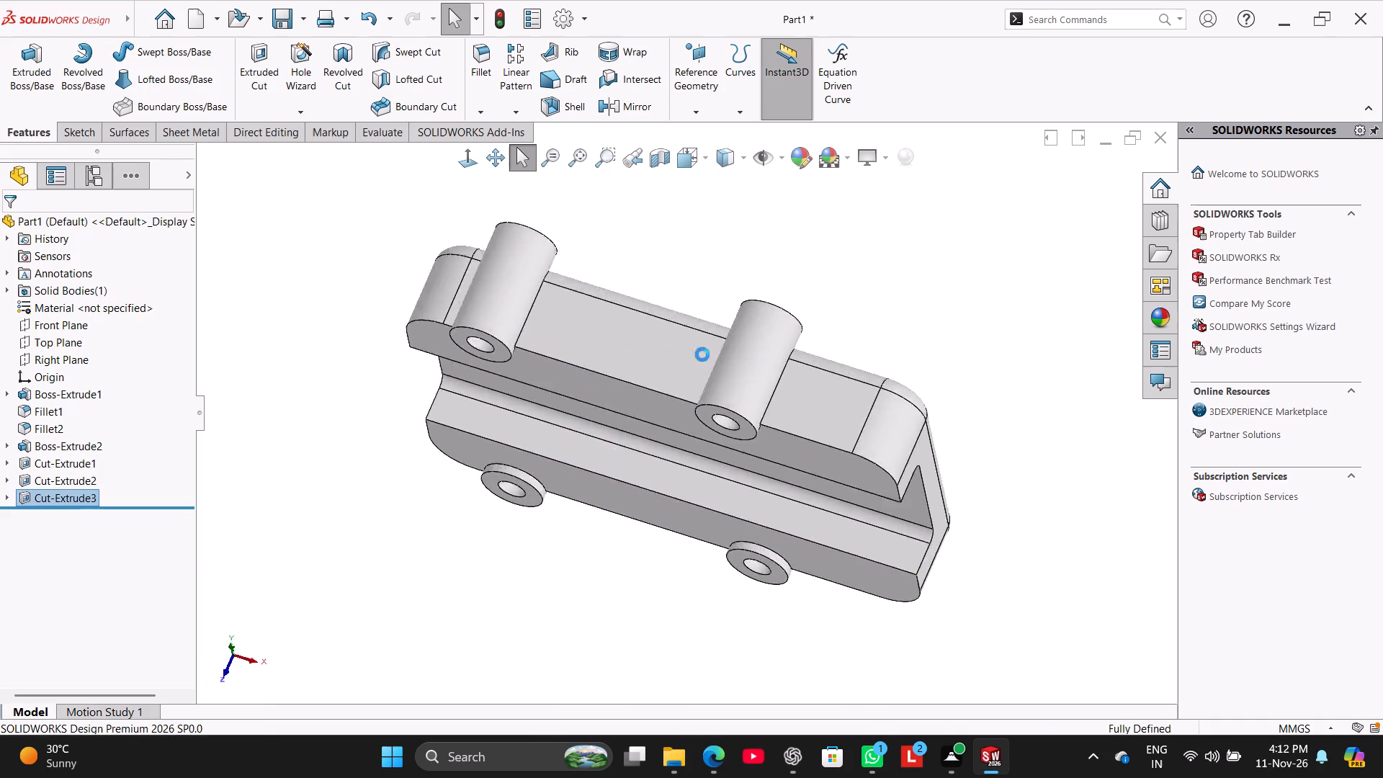
click(331, 228)
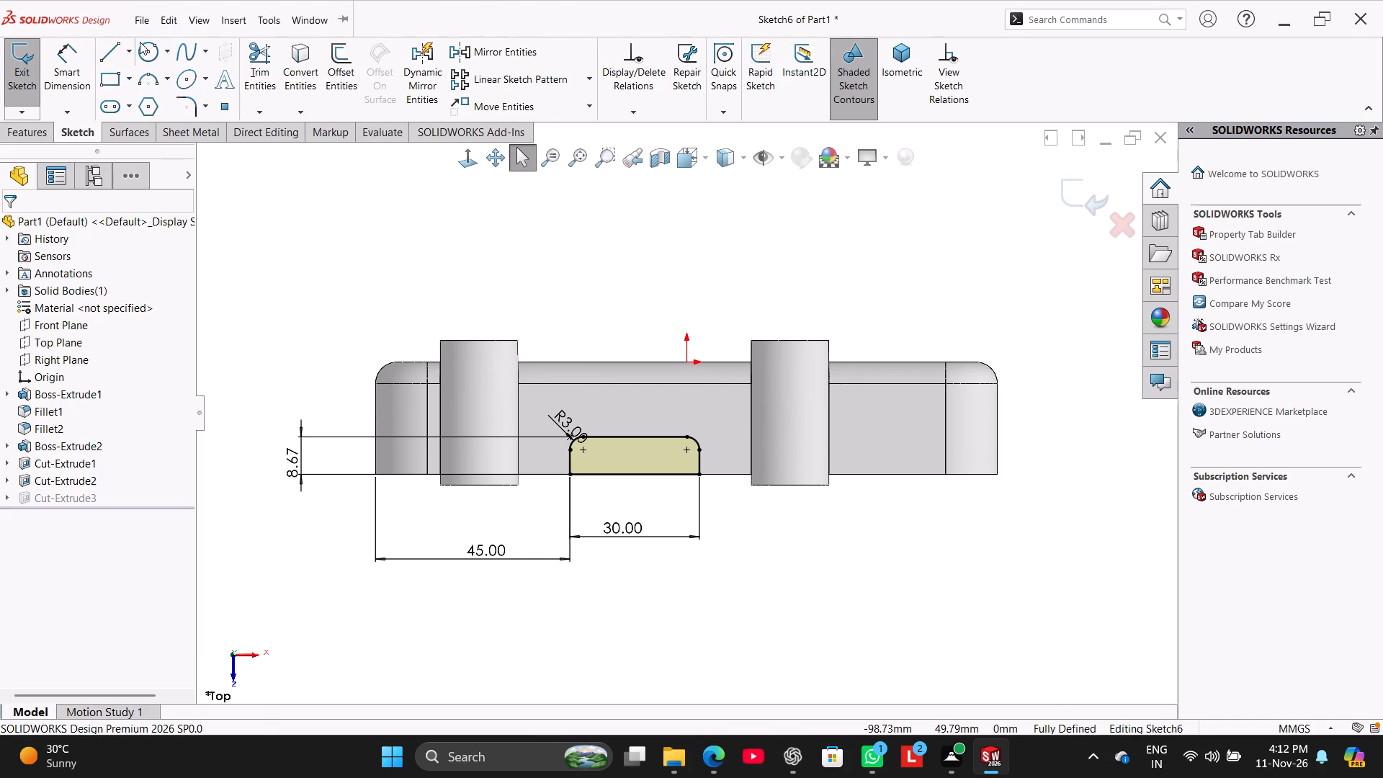
click(151, 58)
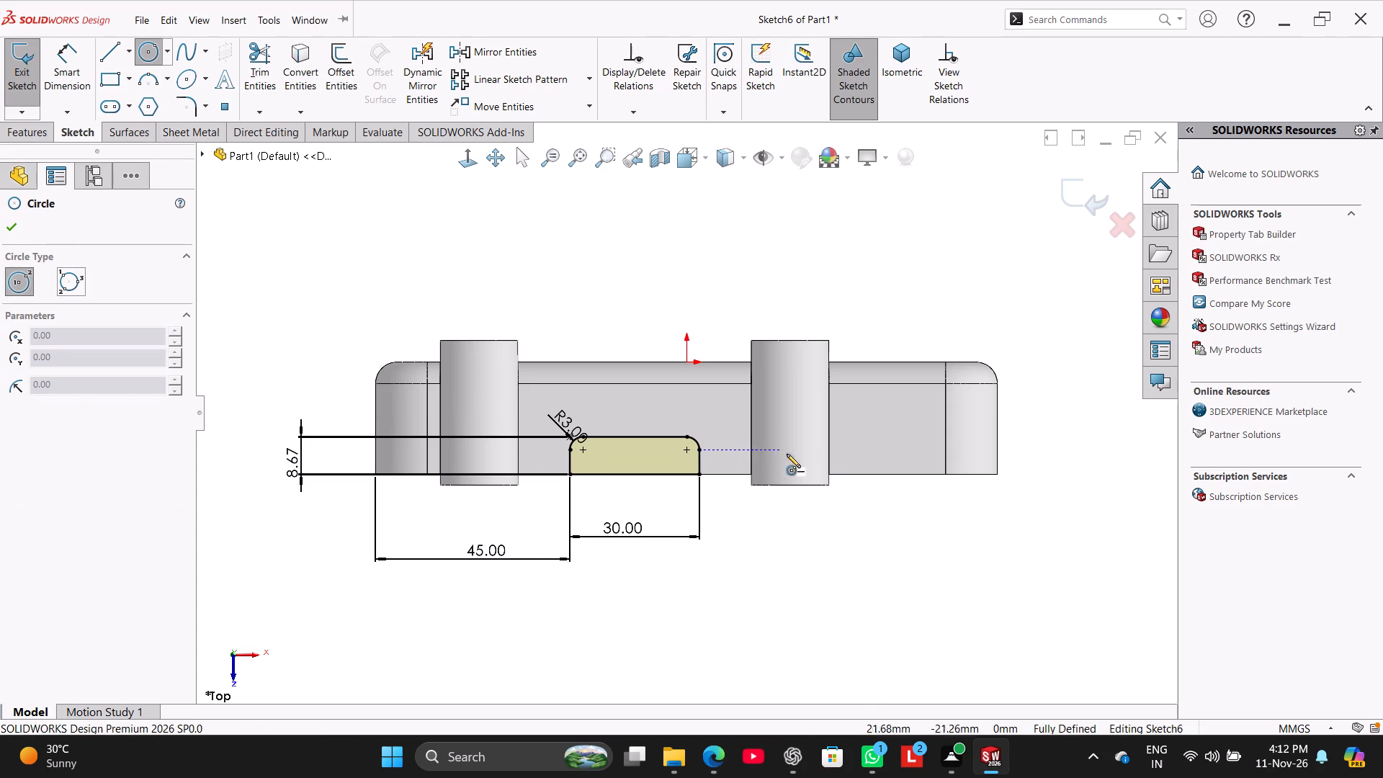
scroll(926, 479, up, 3)
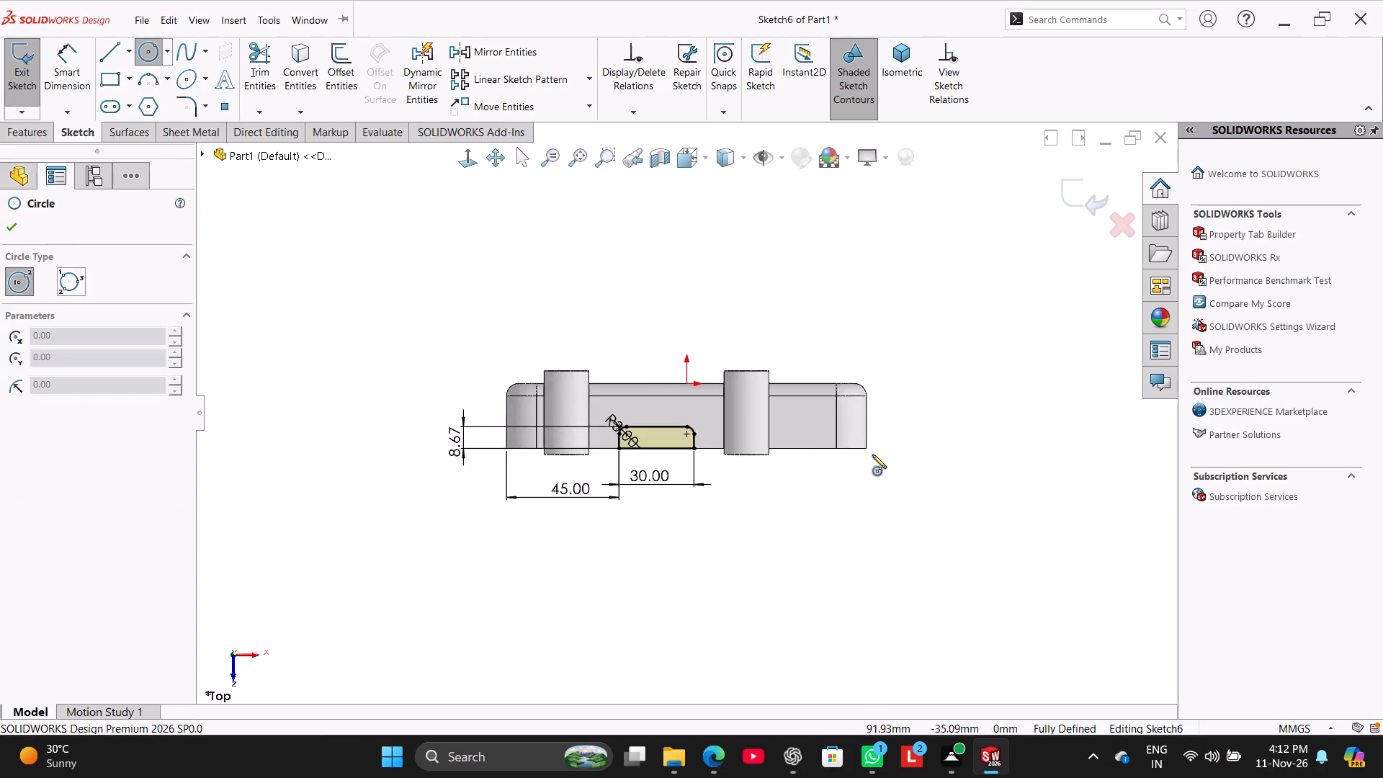
scroll(825, 445, down, 5)
click(766, 416)
click(777, 434)
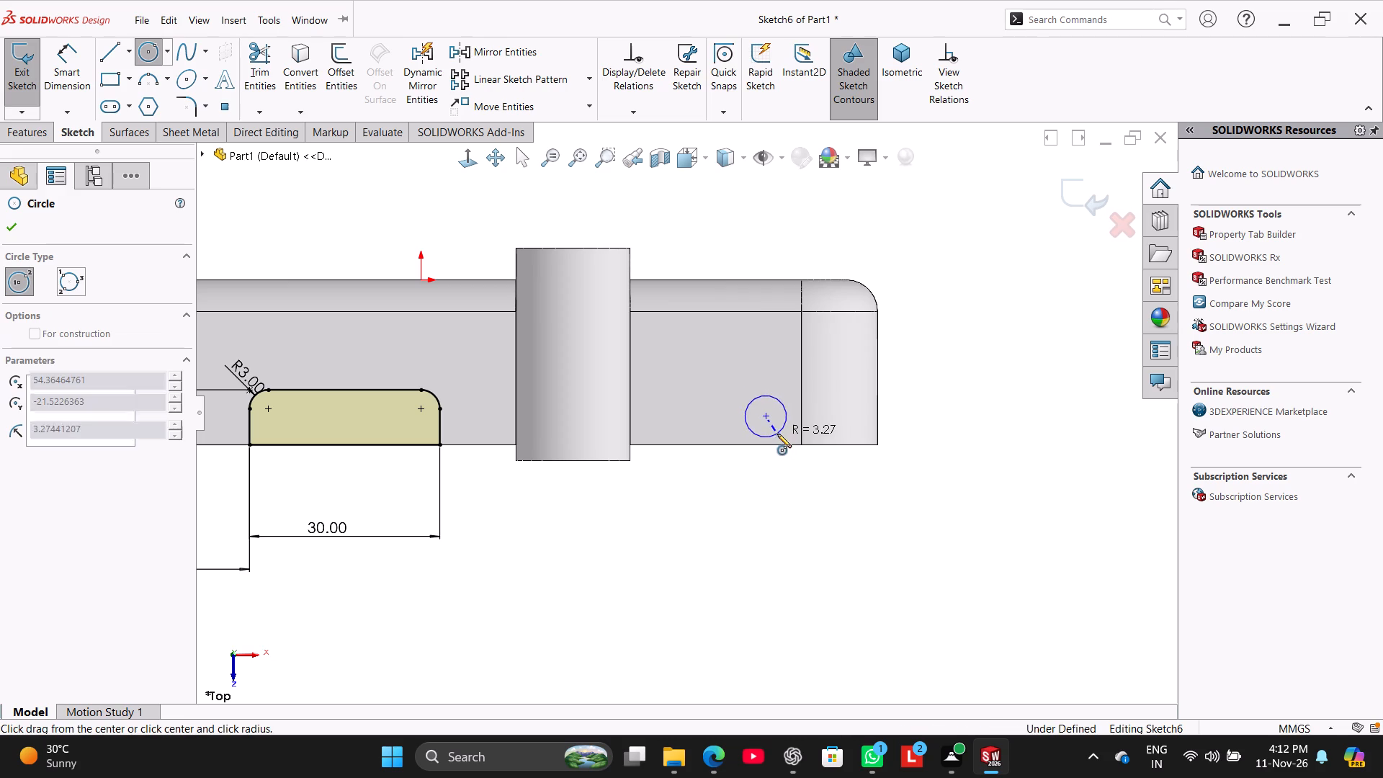
click(688, 415)
click(697, 434)
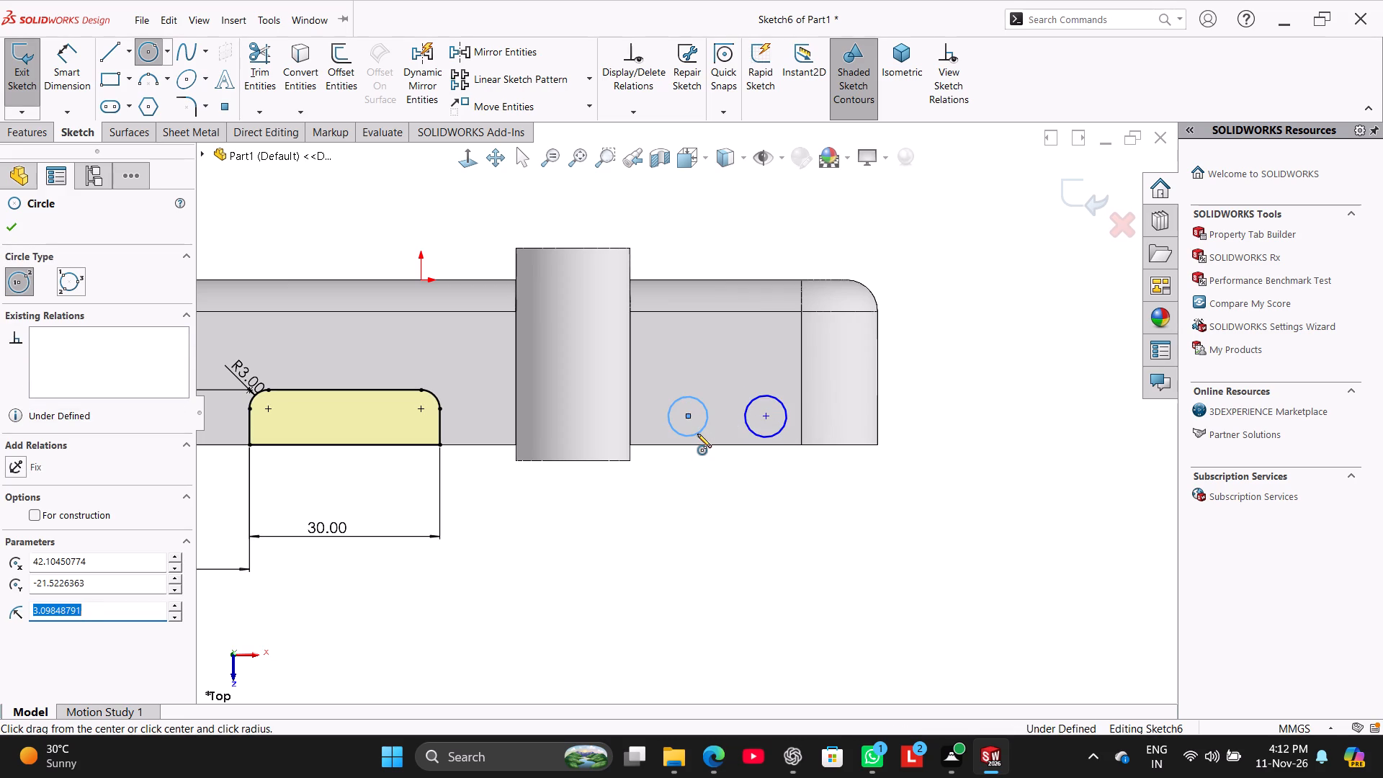
right_click(664, 524)
click(703, 533)
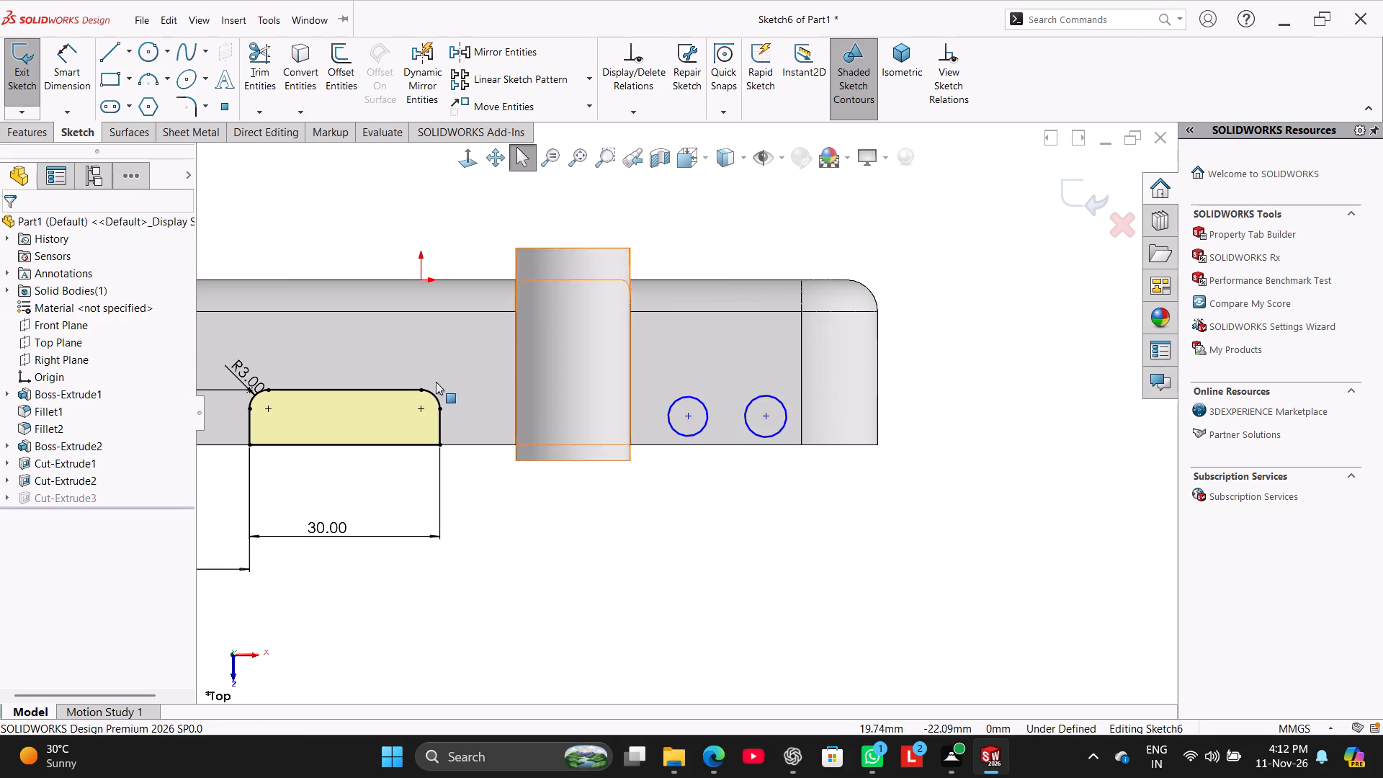
Draw a horizontal centerline connecting the centres of the two circles.
click(126, 53)
click(131, 94)
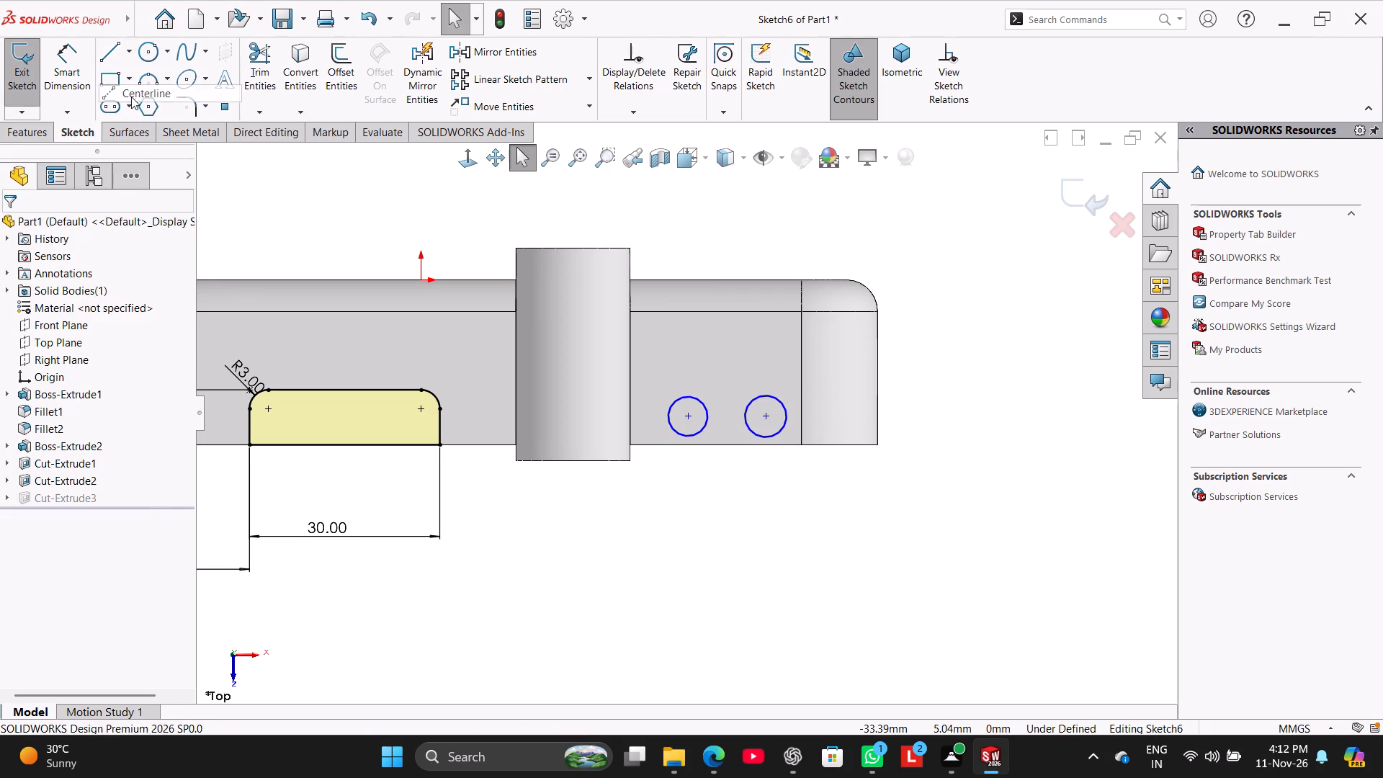
click(686, 419)
click(766, 418)
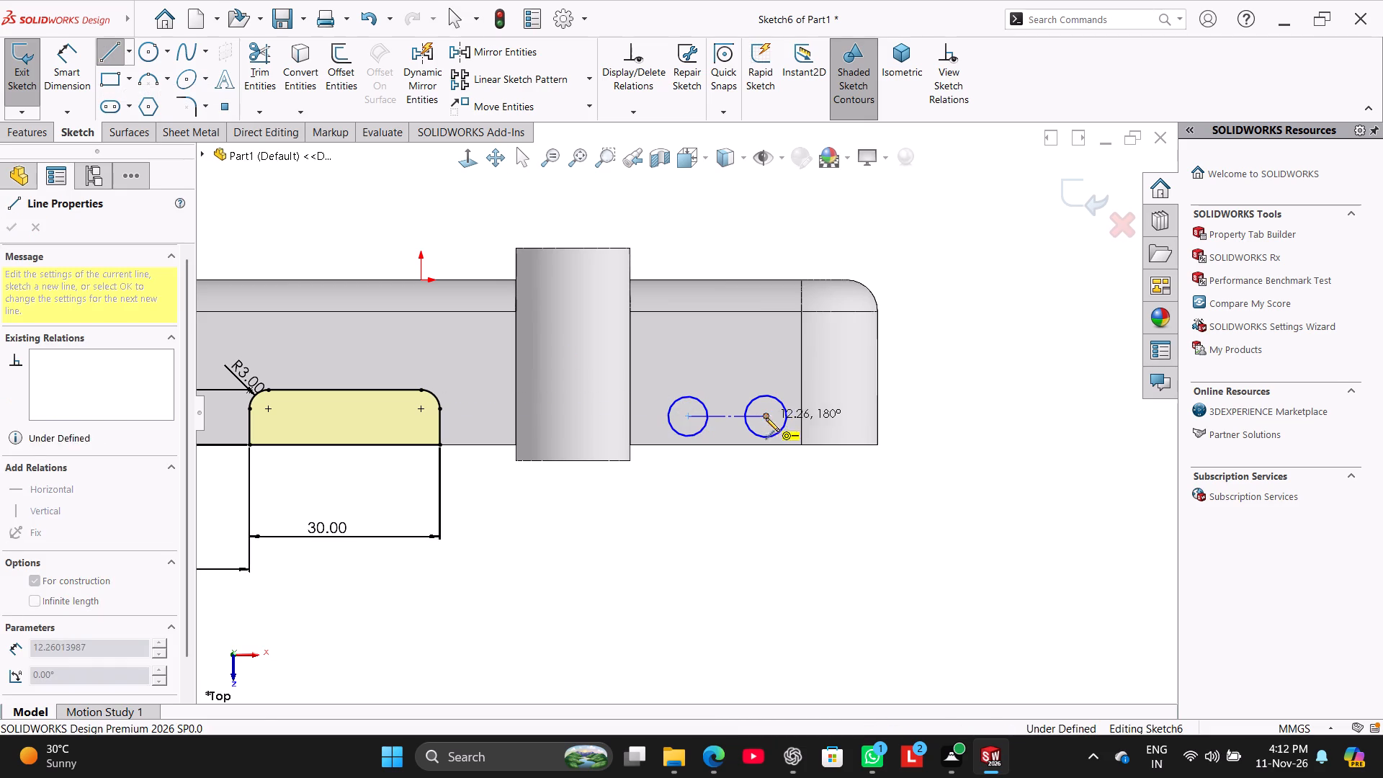
right_click(737, 478)
click(755, 482)
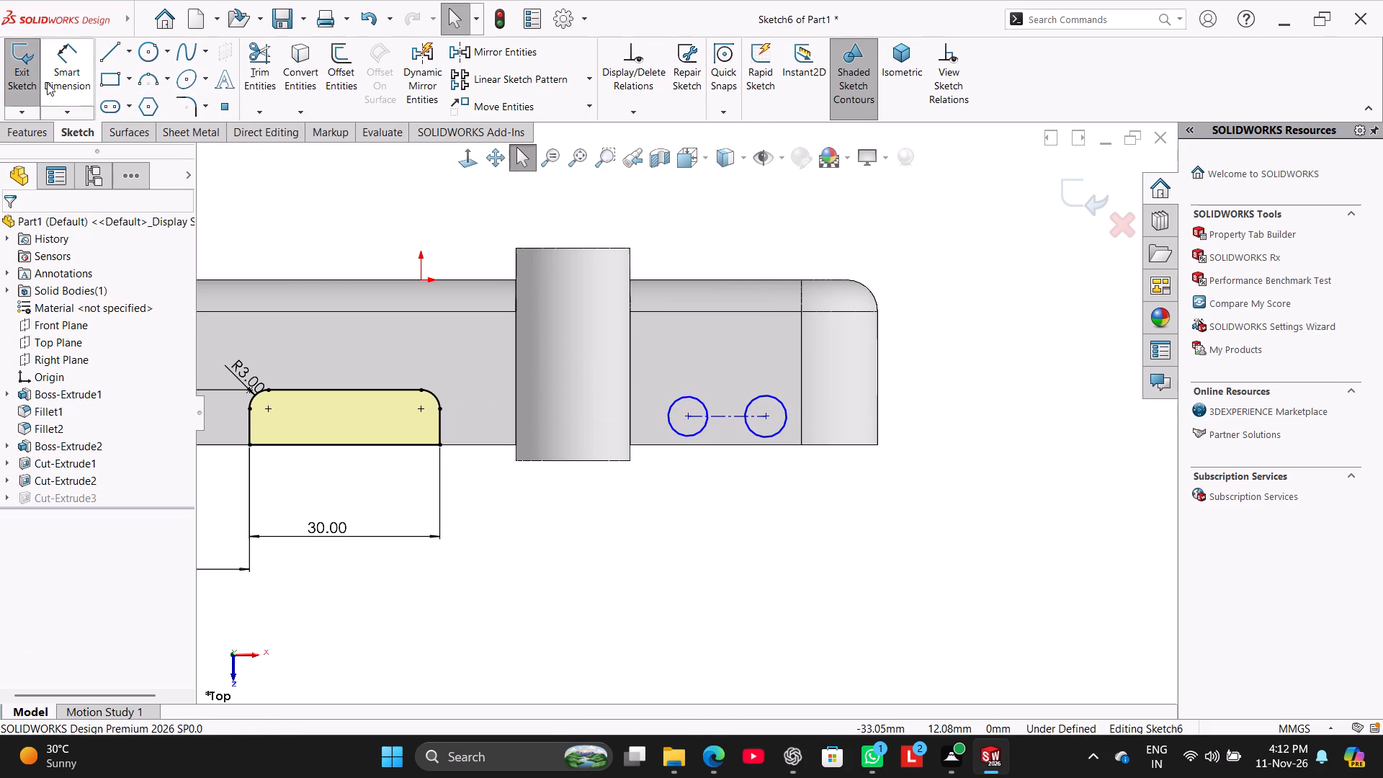
Dimension the centerline between the circle centres to 10 mm.
click(47, 83)
click(726, 417)
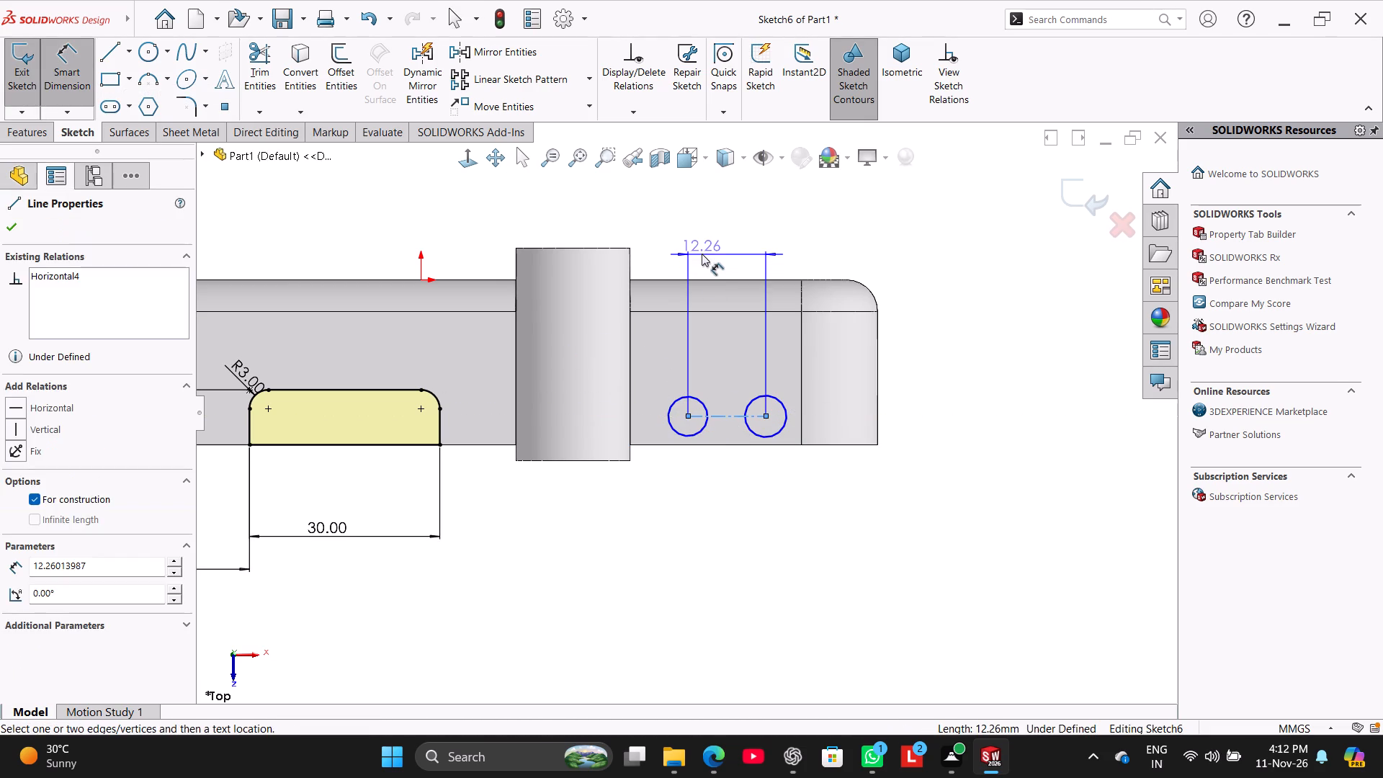
click(702, 254)
text(10)
key(Return)
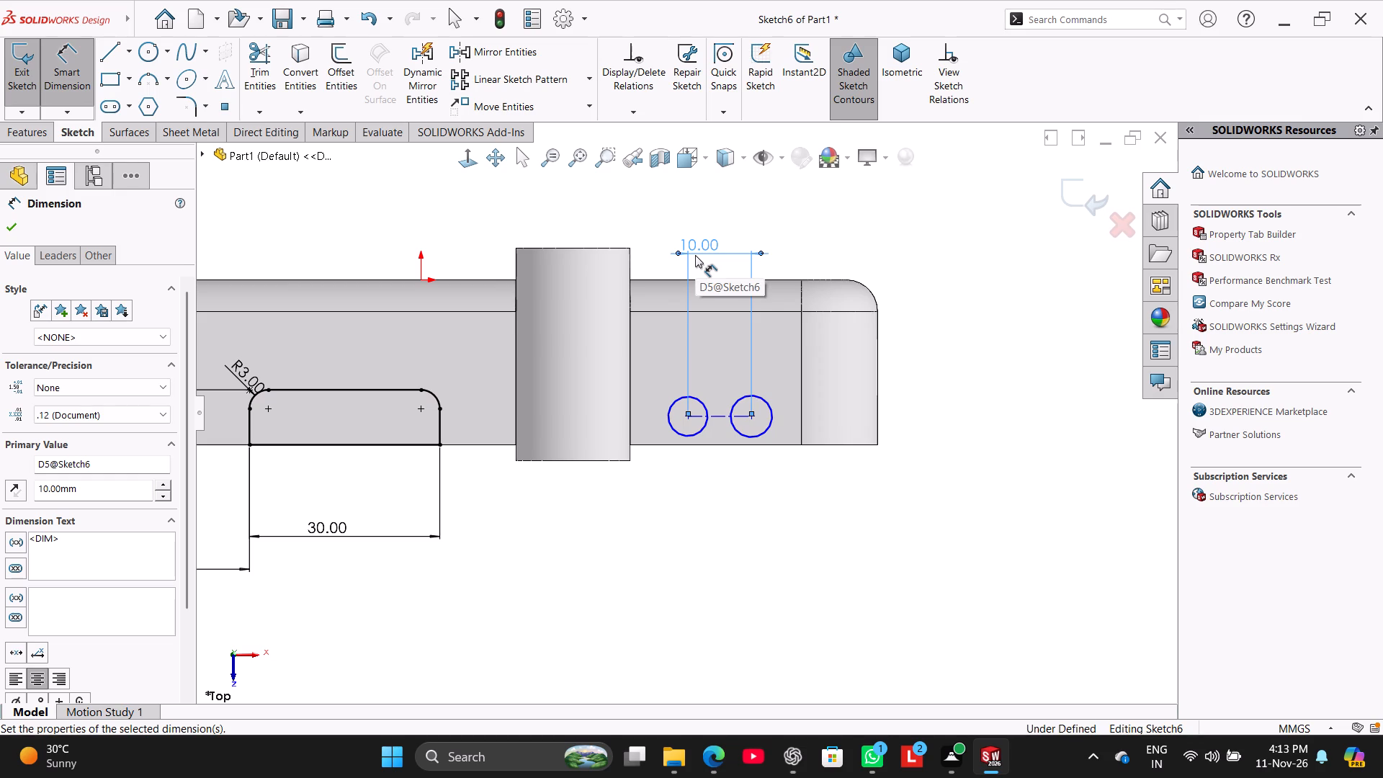
Dimension the distance from the block's lower edge to the outer circle's centre as 5 mm.
click(776, 443)
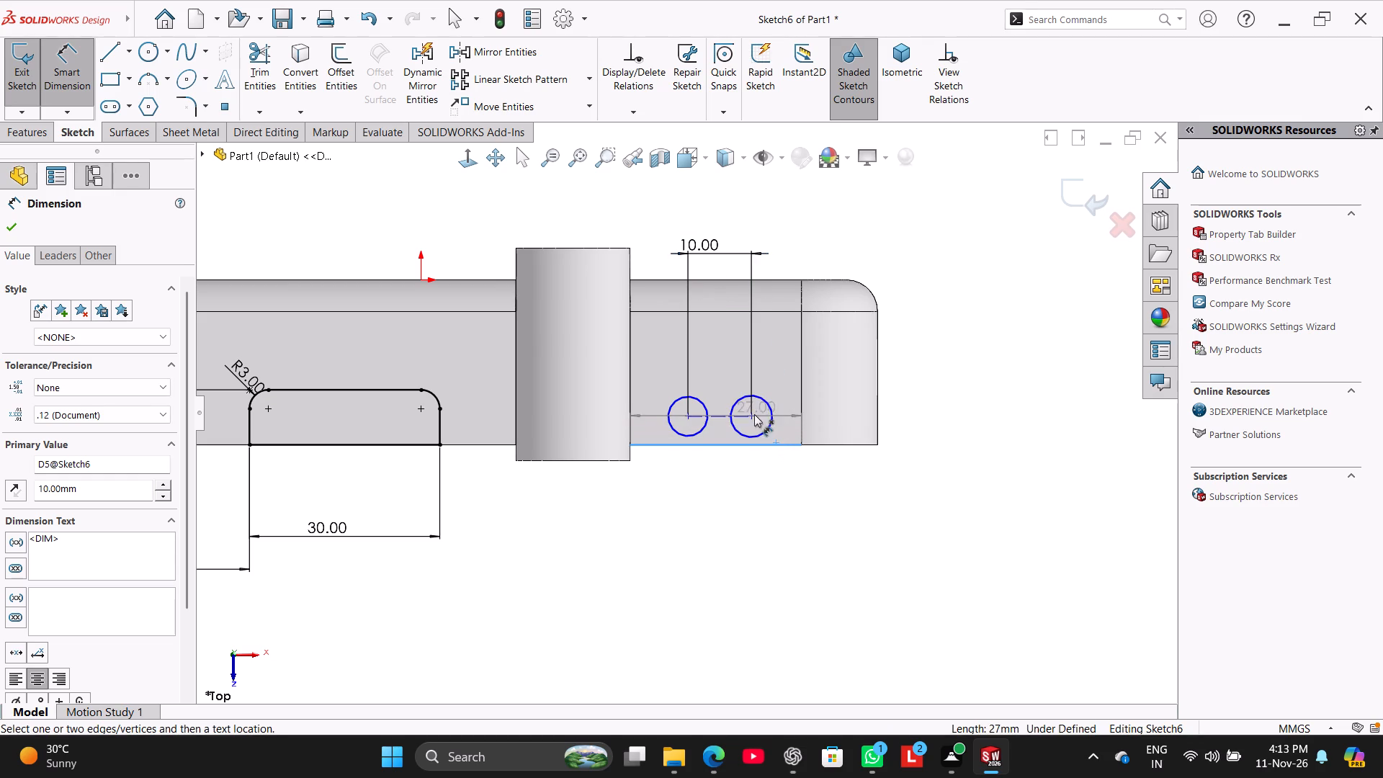
click(752, 413)
click(925, 410)
key(5)
key(Return)
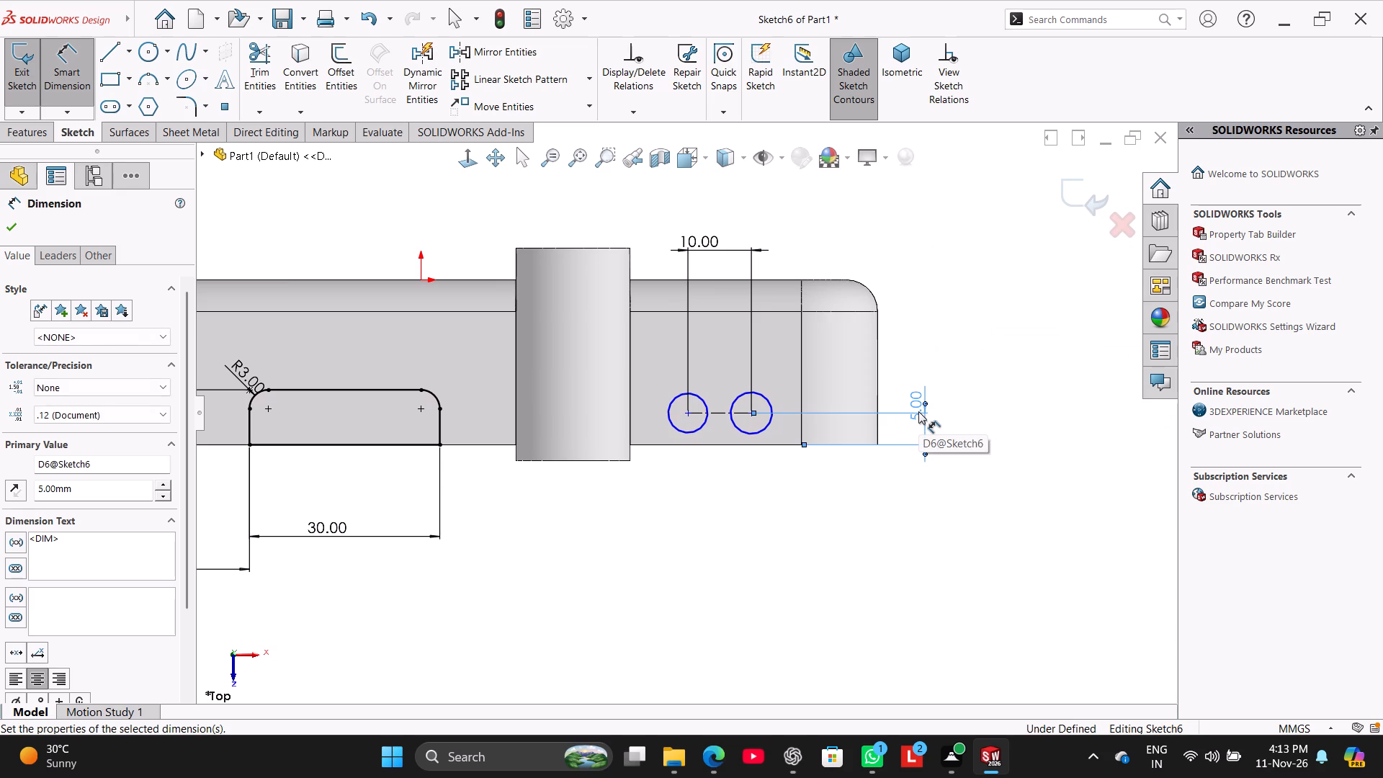
Dimension the diameter of the circle nearer the block's right end to 5 mm.
click(756, 435)
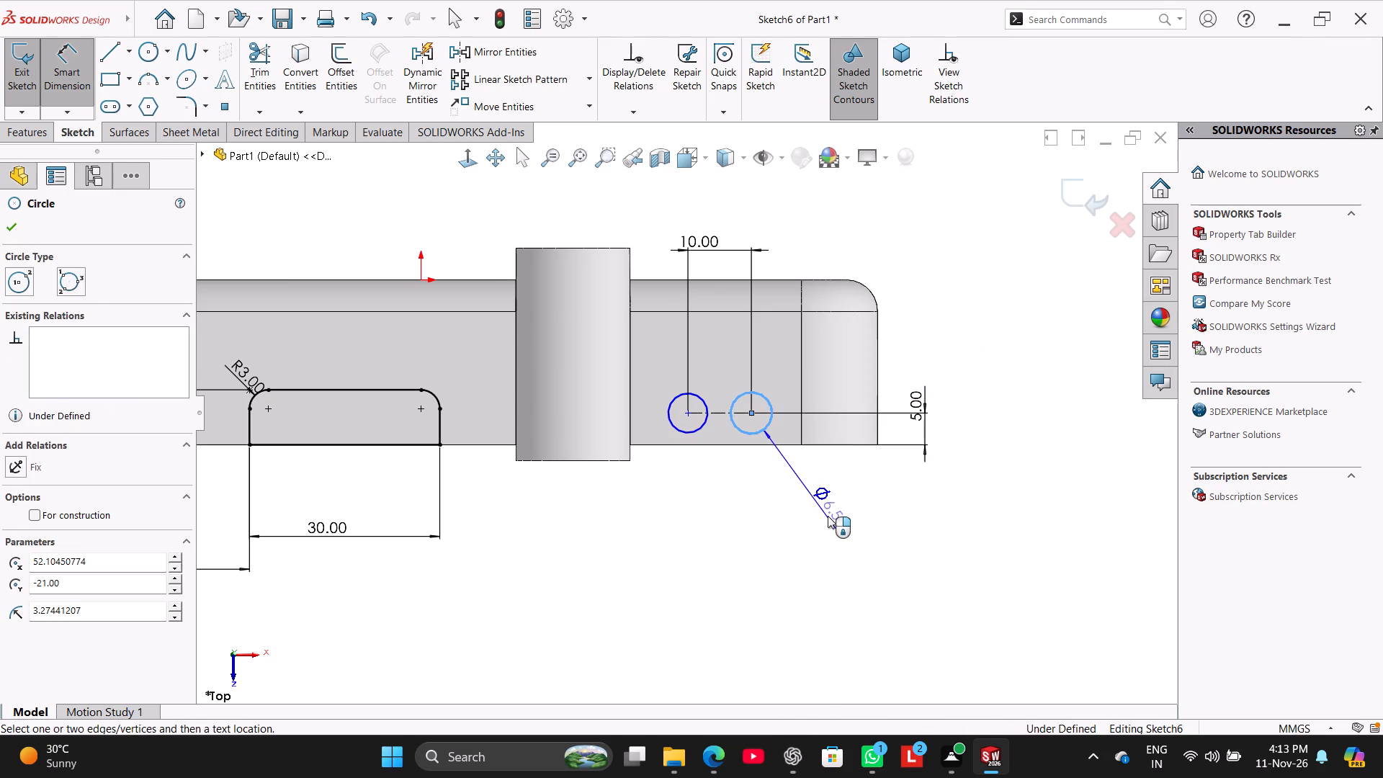
click(831, 517)
key(5)
key(Return)
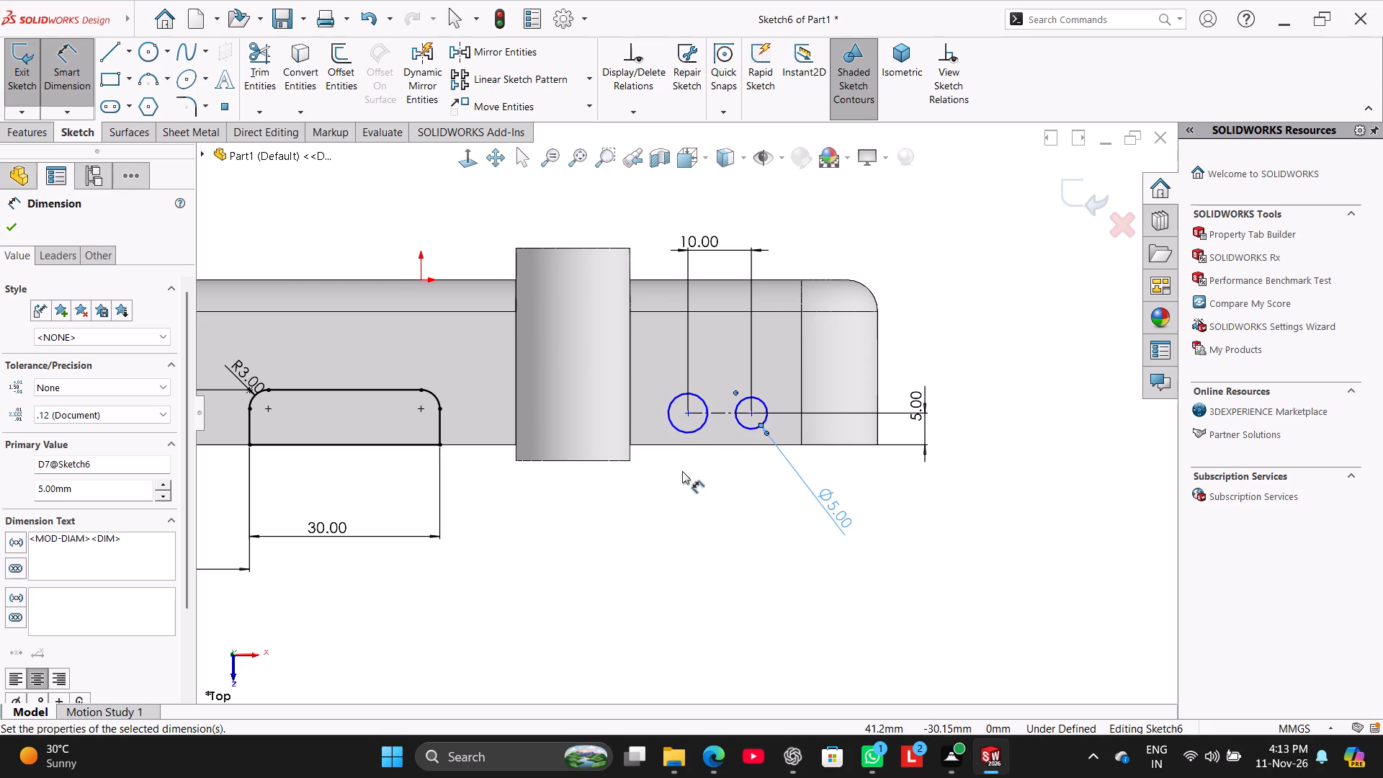
Dimension the distance from the 5 mm circle's centre to the block's right end edge as 21 mm.
scroll(682, 471, down, 1)
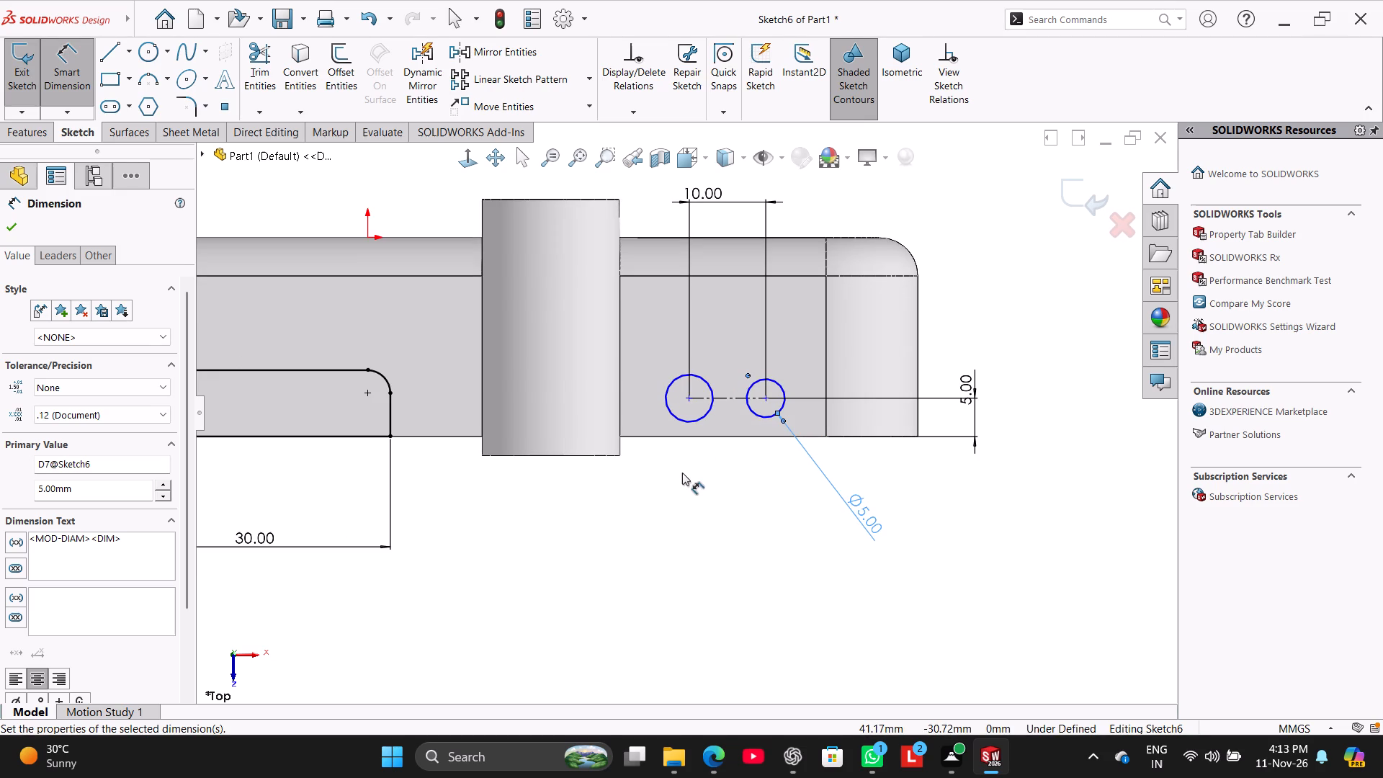
scroll(682, 473, down, 1)
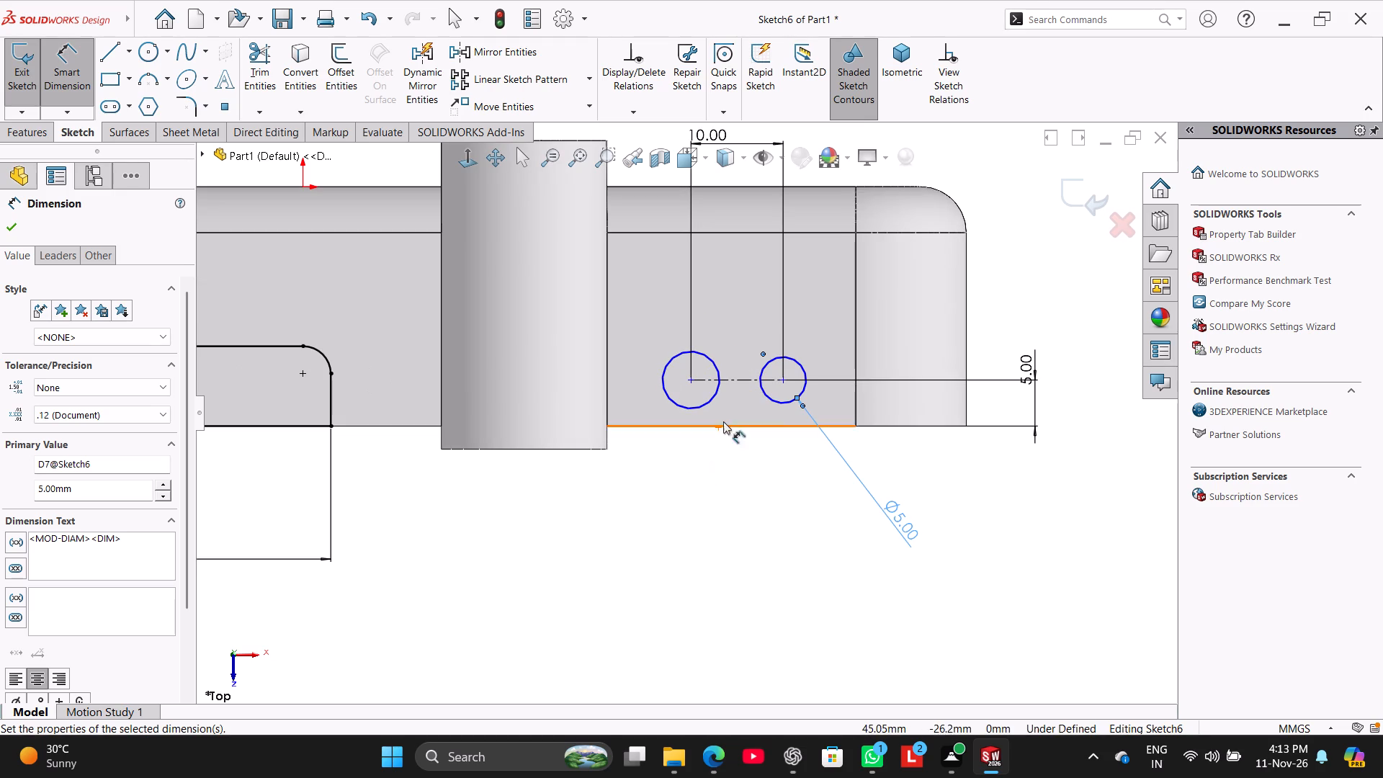
click(782, 379)
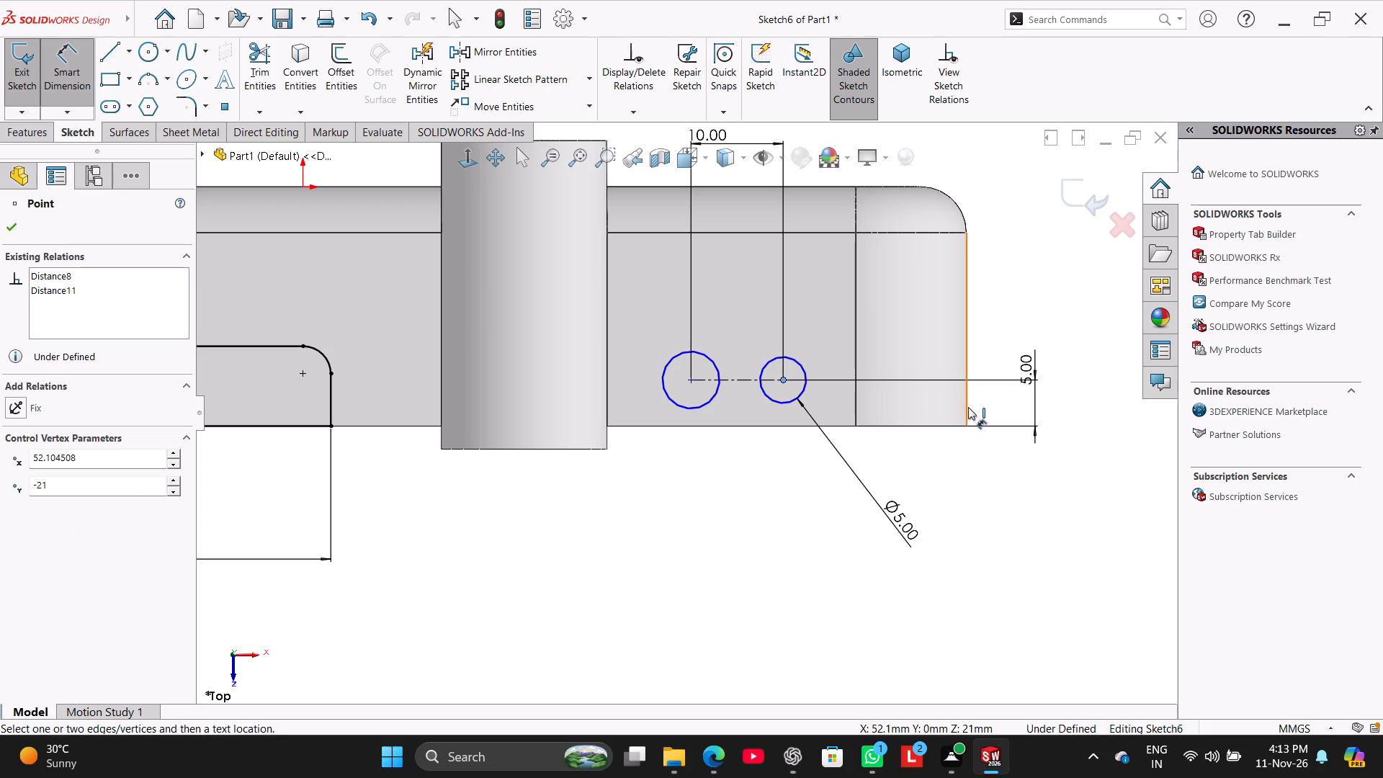
click(968, 407)
click(845, 657)
text(21)
key(Return)
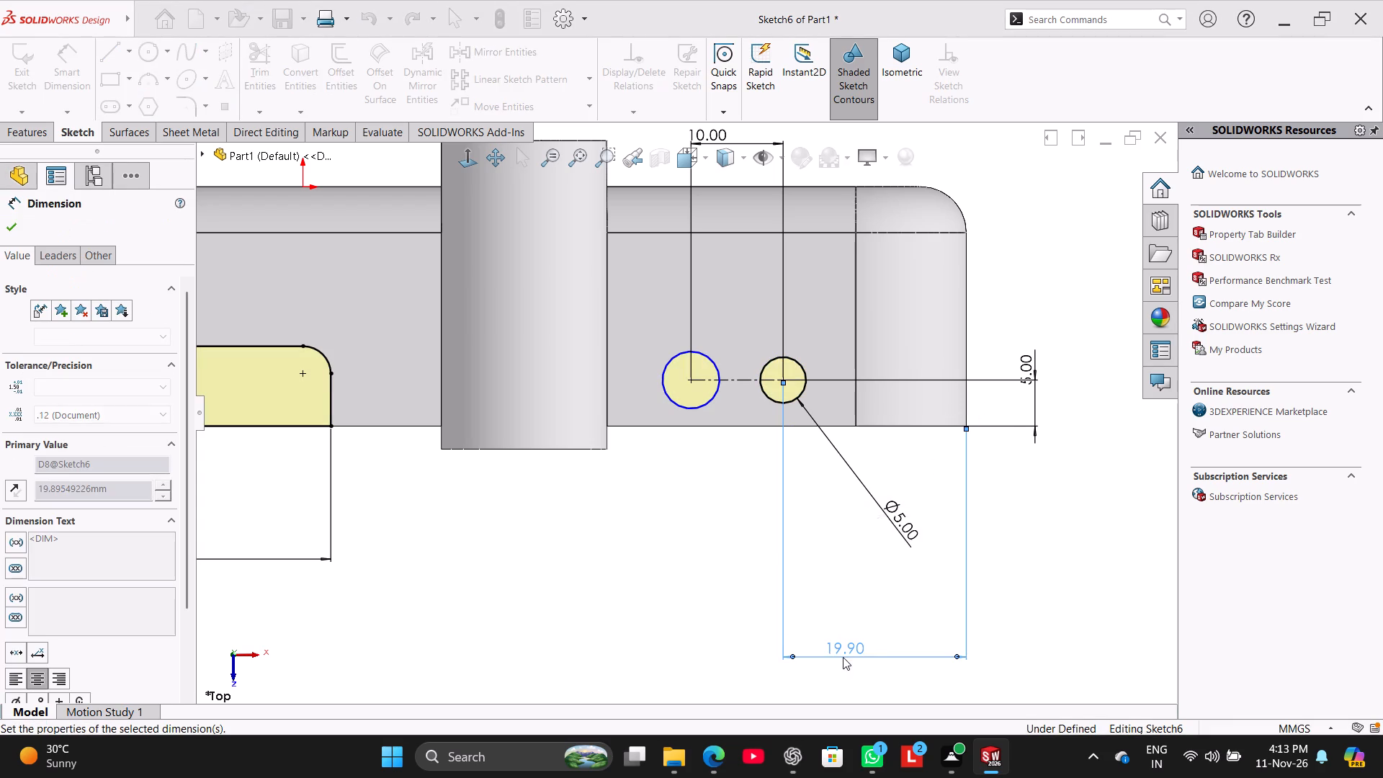
right_click(552, 522)
click(586, 570)
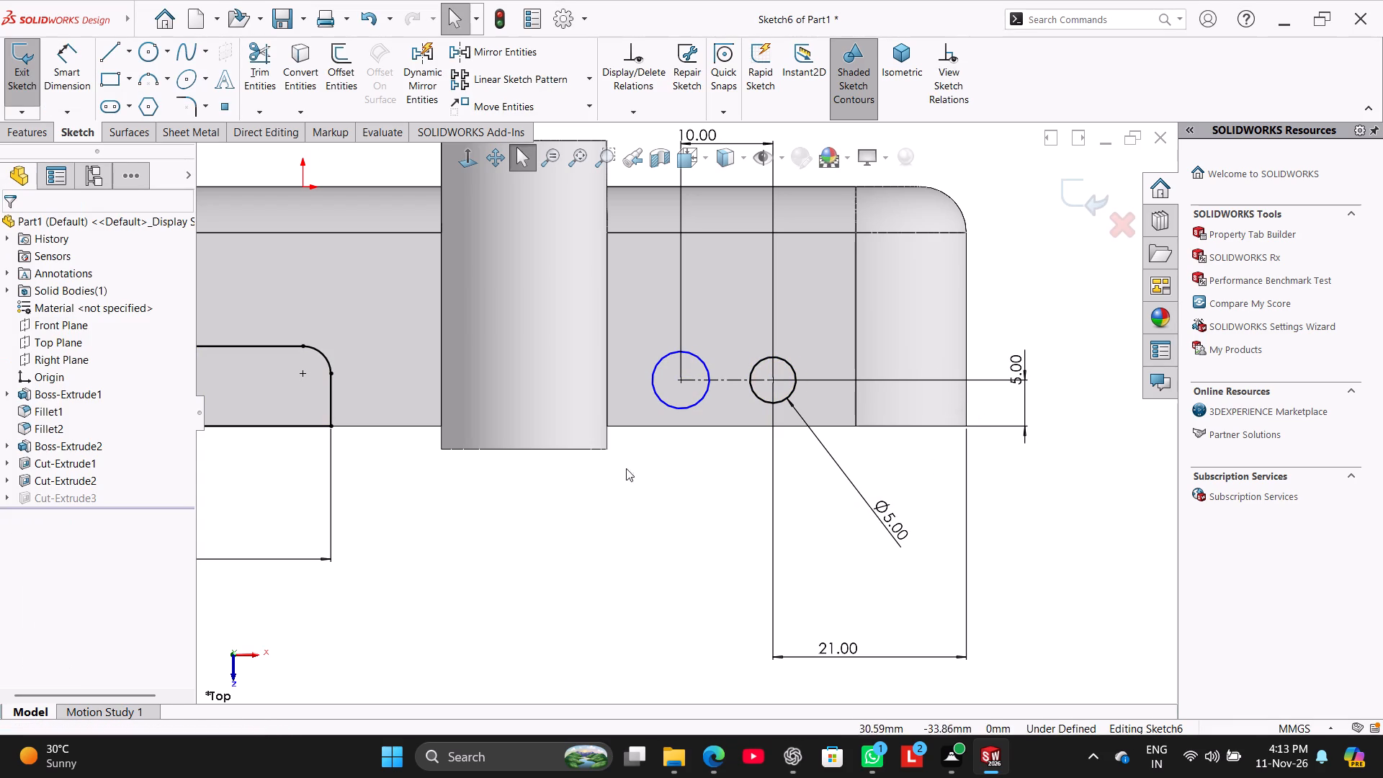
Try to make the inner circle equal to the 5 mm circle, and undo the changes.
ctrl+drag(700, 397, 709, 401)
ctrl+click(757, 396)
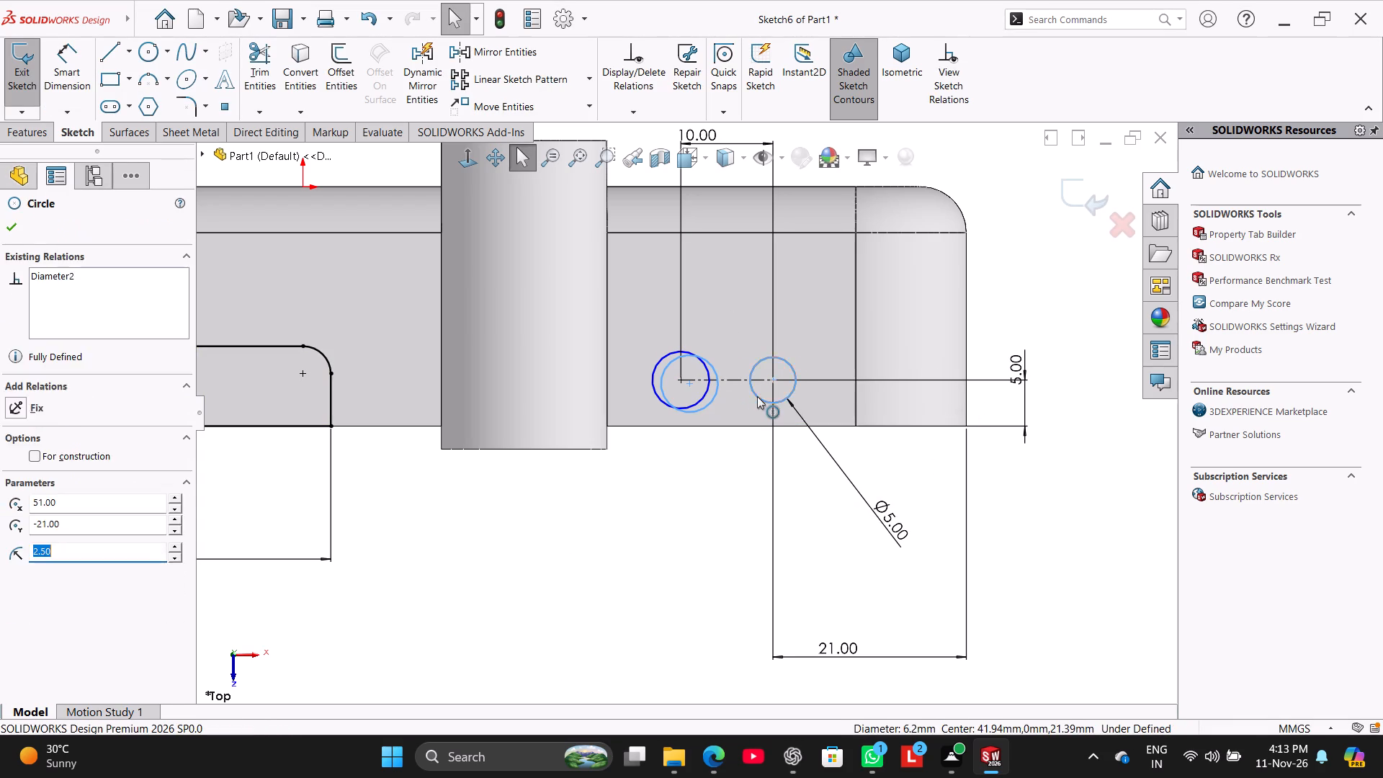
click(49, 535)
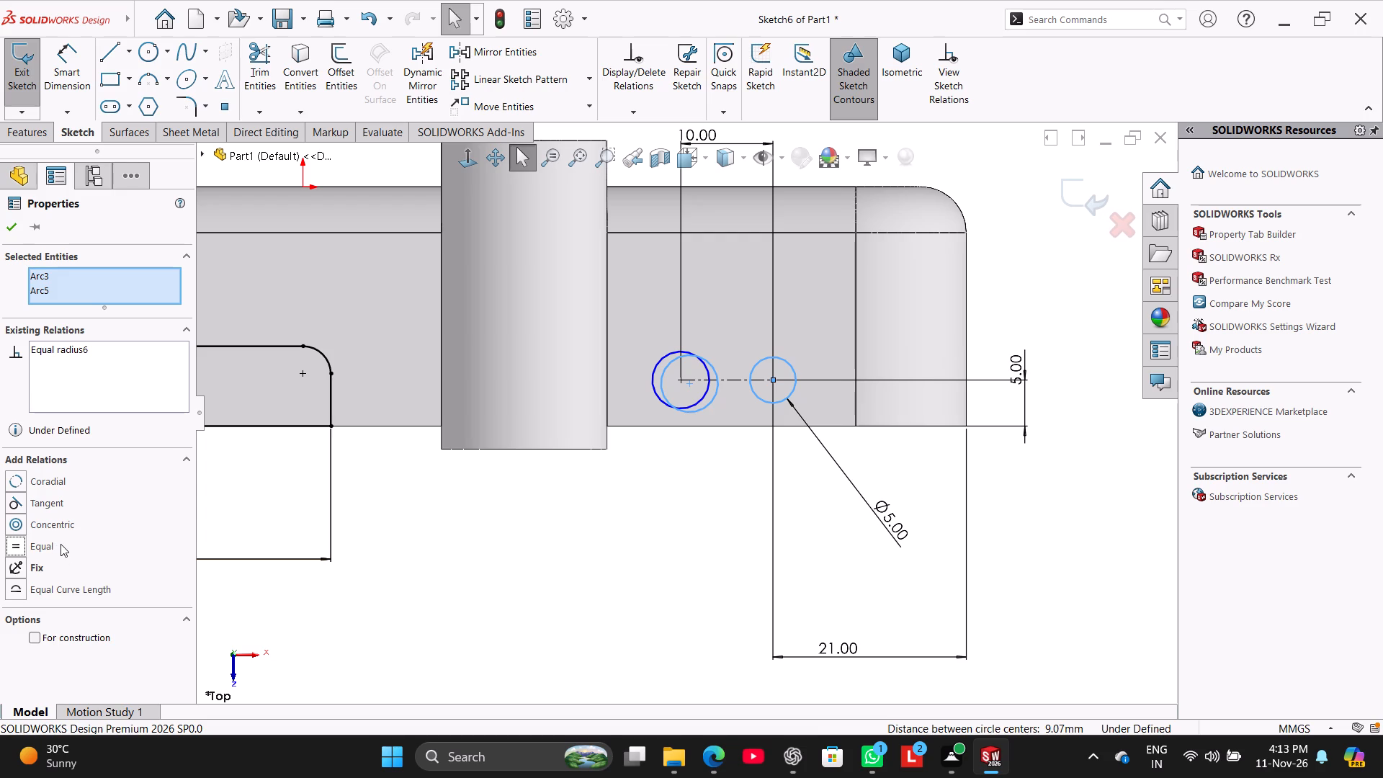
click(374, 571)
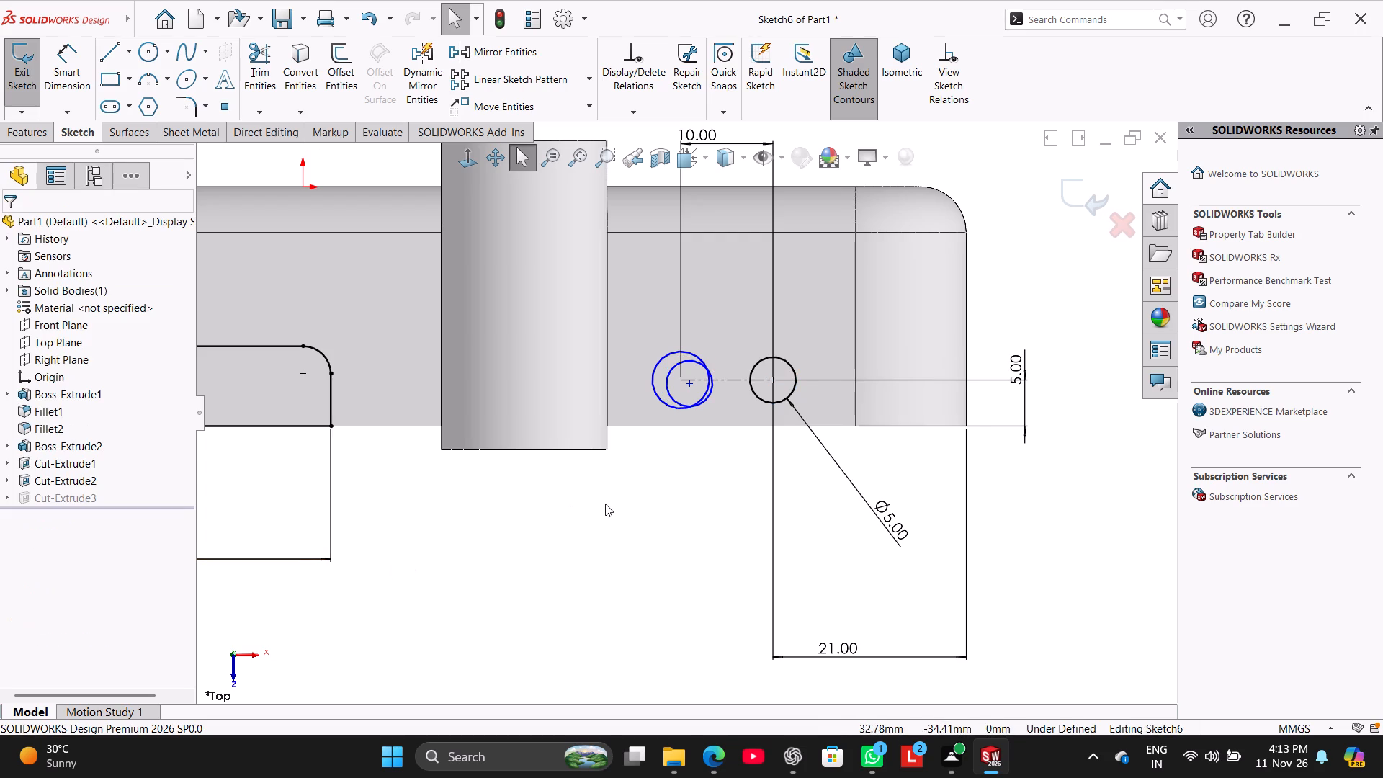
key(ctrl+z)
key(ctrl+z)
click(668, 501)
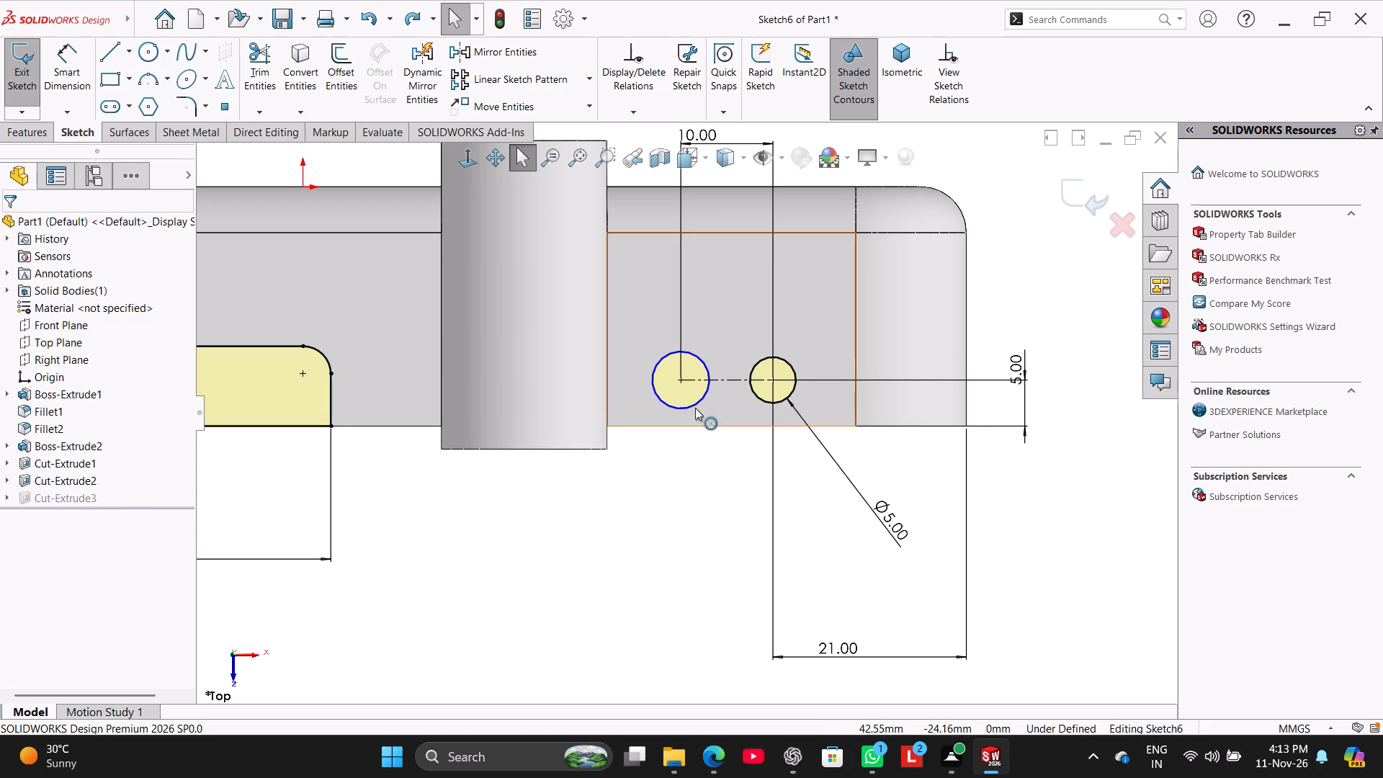
Apply an Equal relation between the inner circle and the 5 mm circle.
ctrl+click(695, 406)
ctrl+click(767, 399)
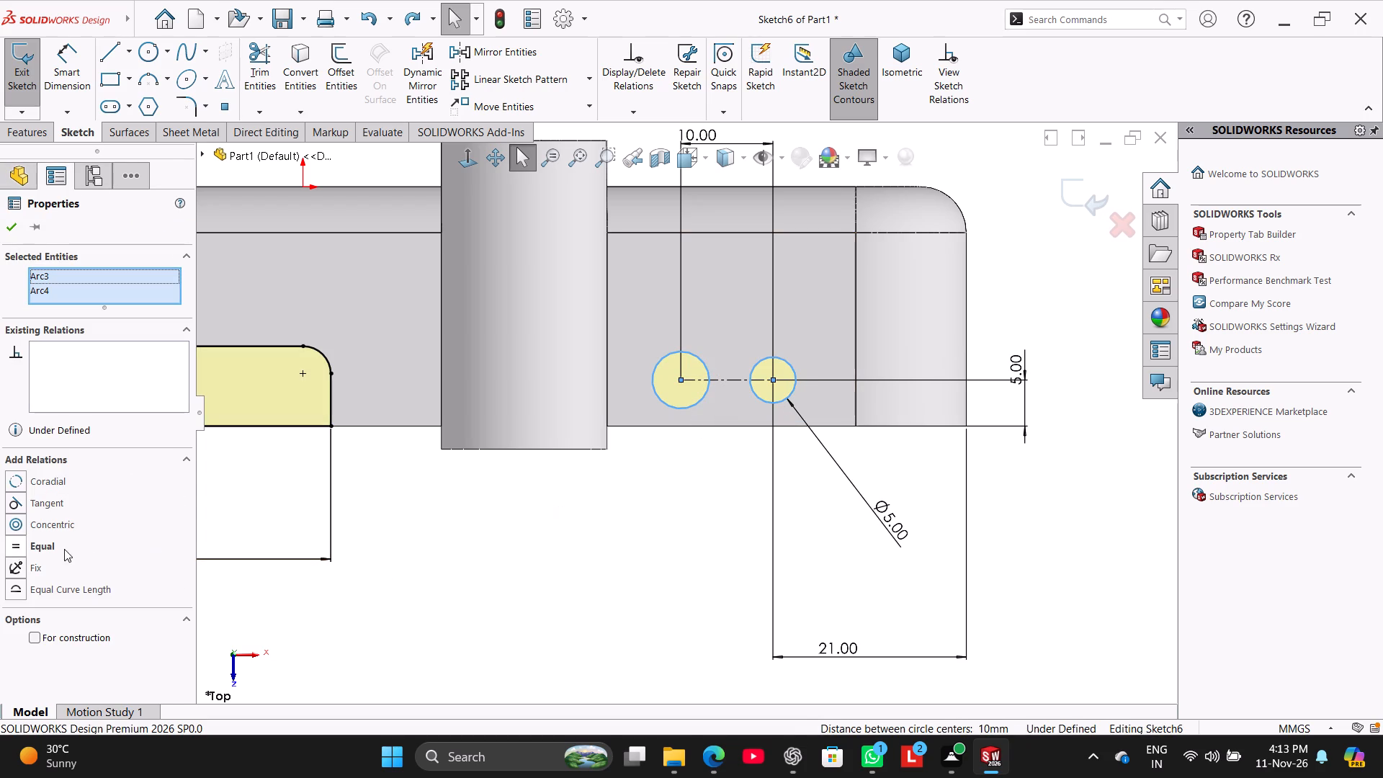
ctrl+click(41, 545)
click(548, 550)
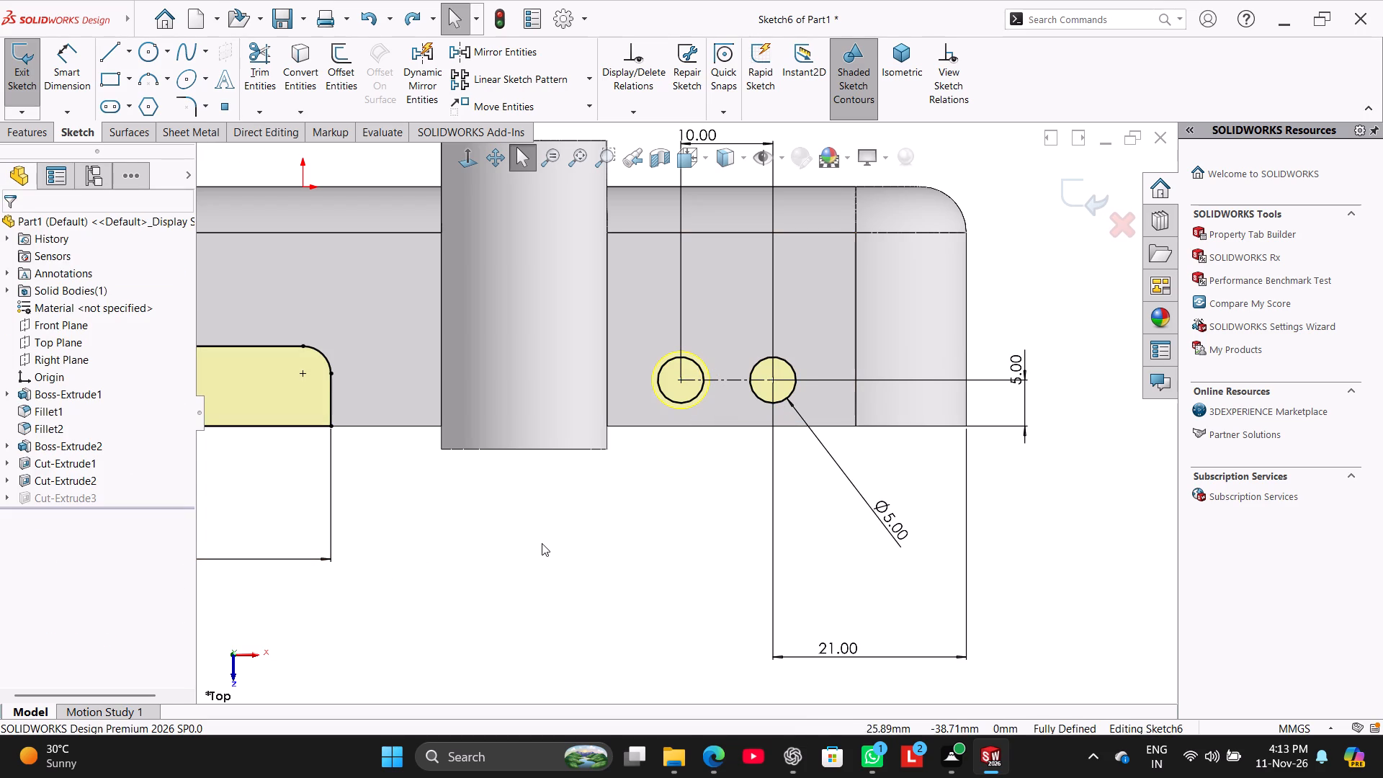
Exit the edited sketch and rebuild the crosswise cut with the two circular through holes included.
scroll(542, 543, up, 4)
click(17, 92)
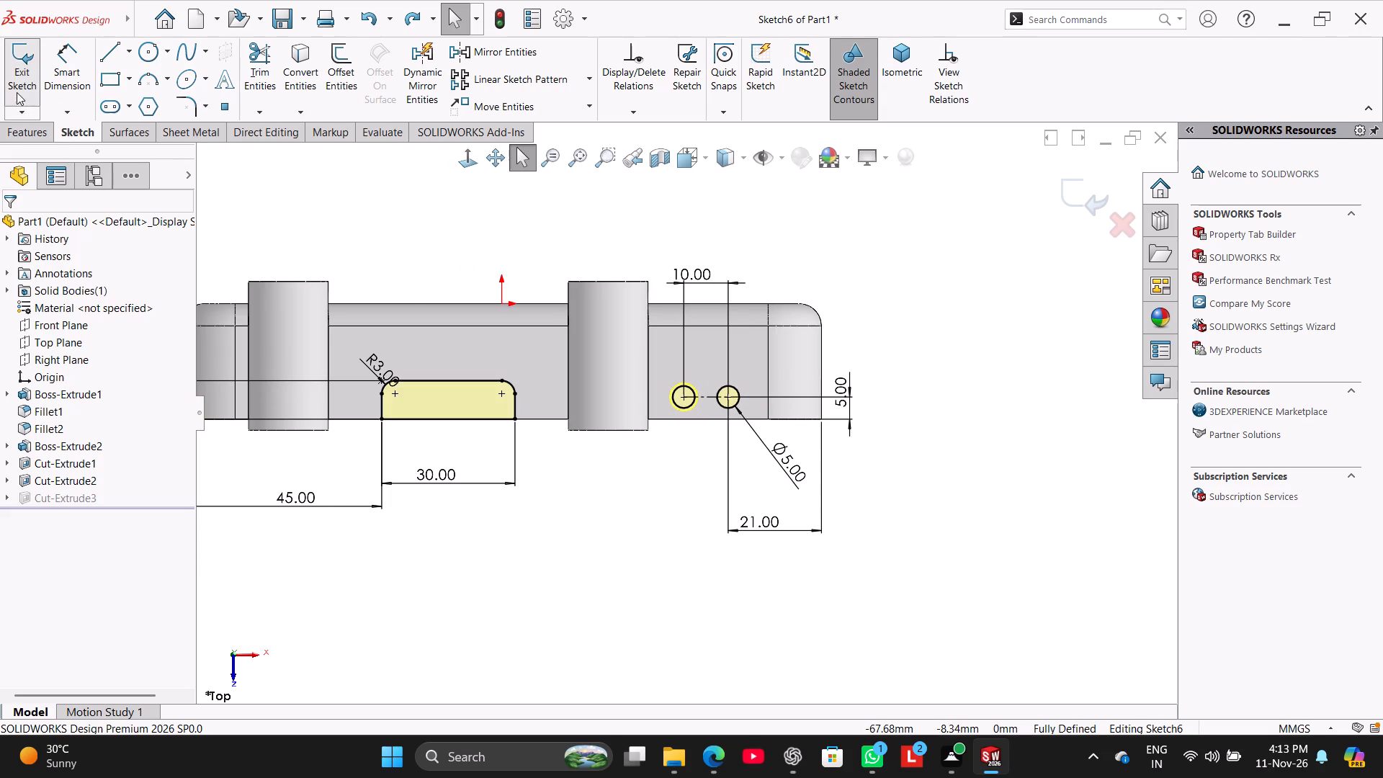
right_drag(547, 545, 740, 354)
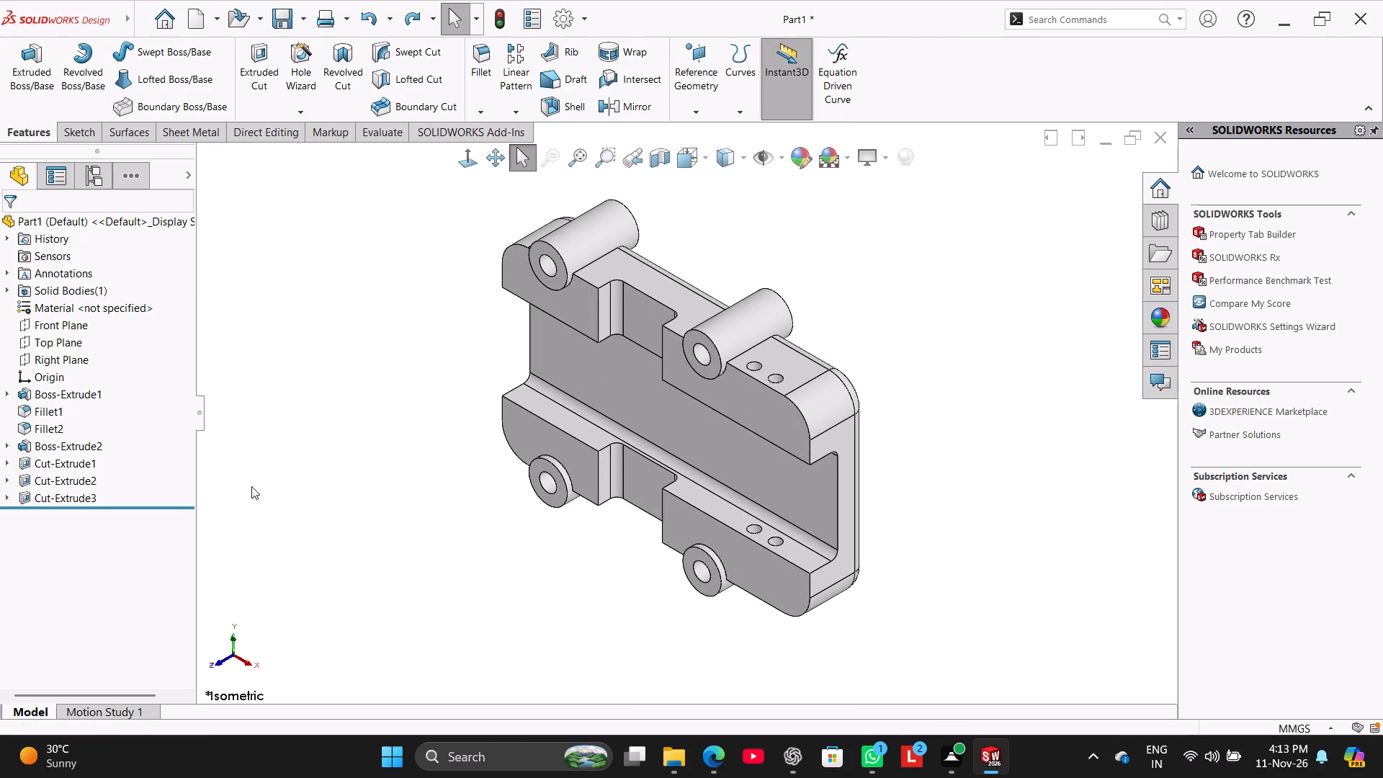
middle_drag(207, 567, 246, 380)
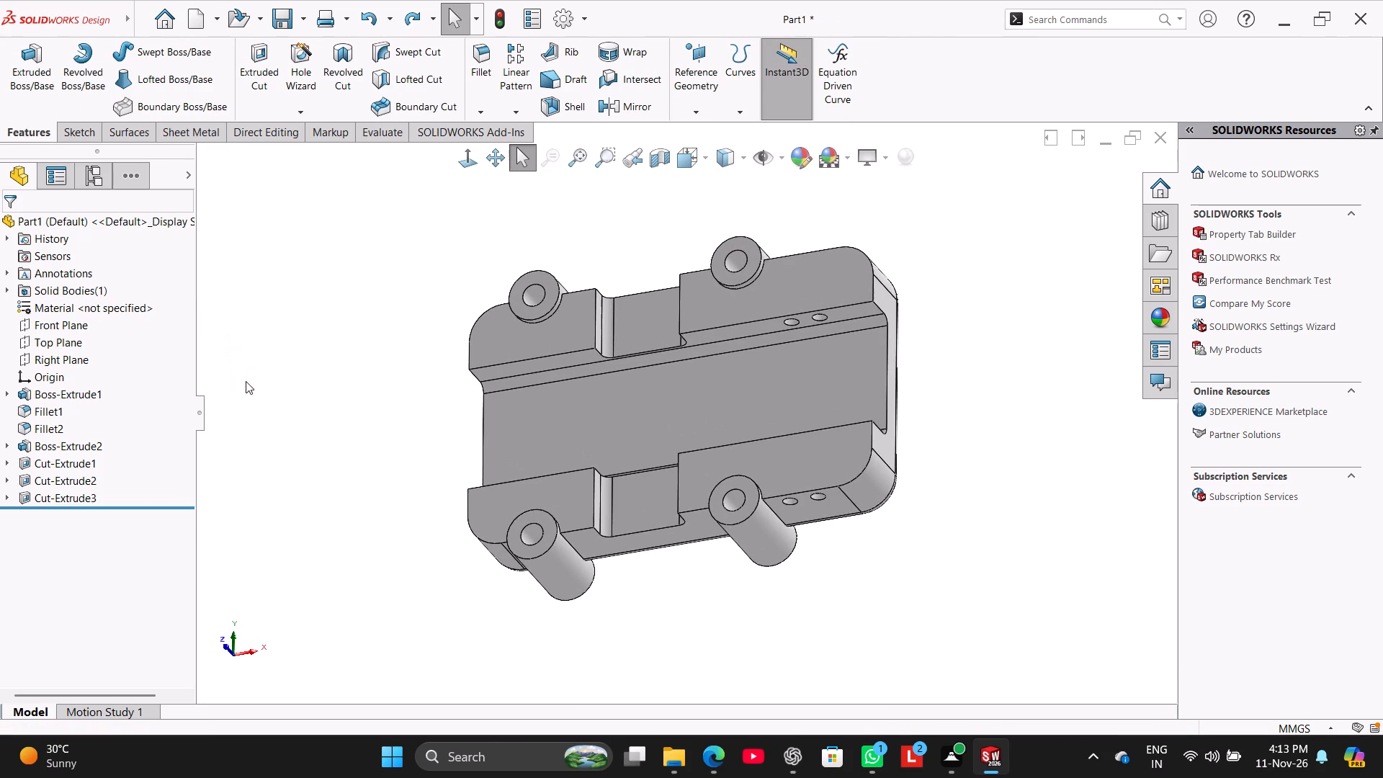
right_drag(356, 434, 563, 266)
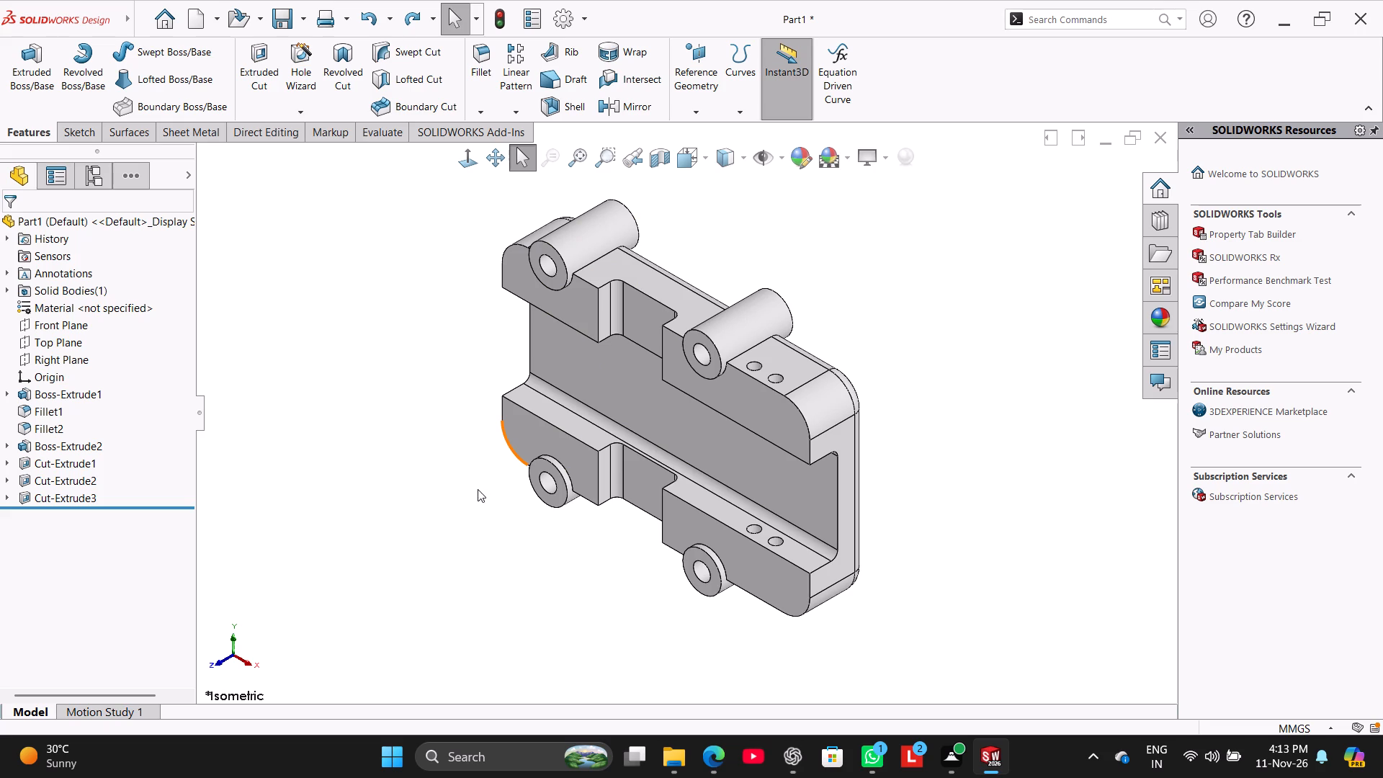
right_drag(452, 503, 541, 336)
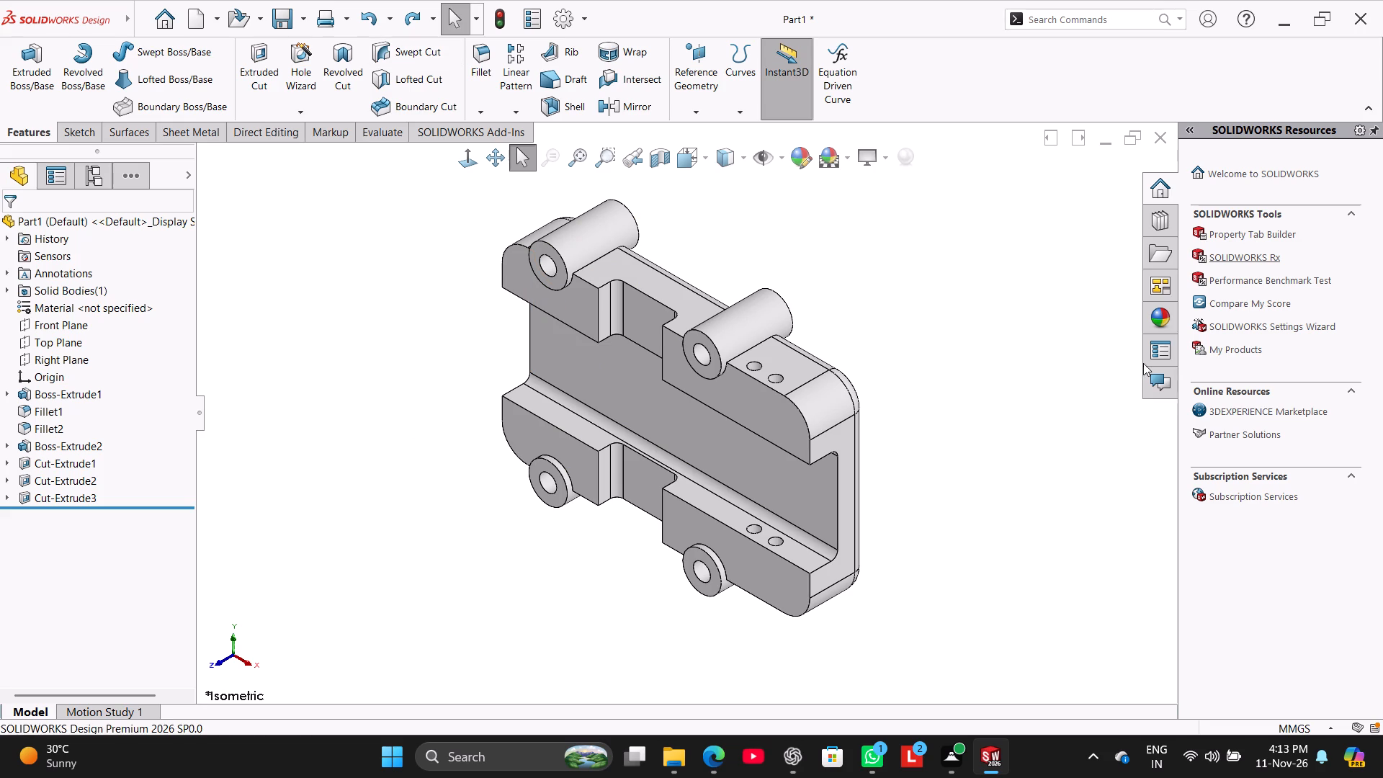
Apply the dark yellow standard colour to the whole part.
click(798, 155)
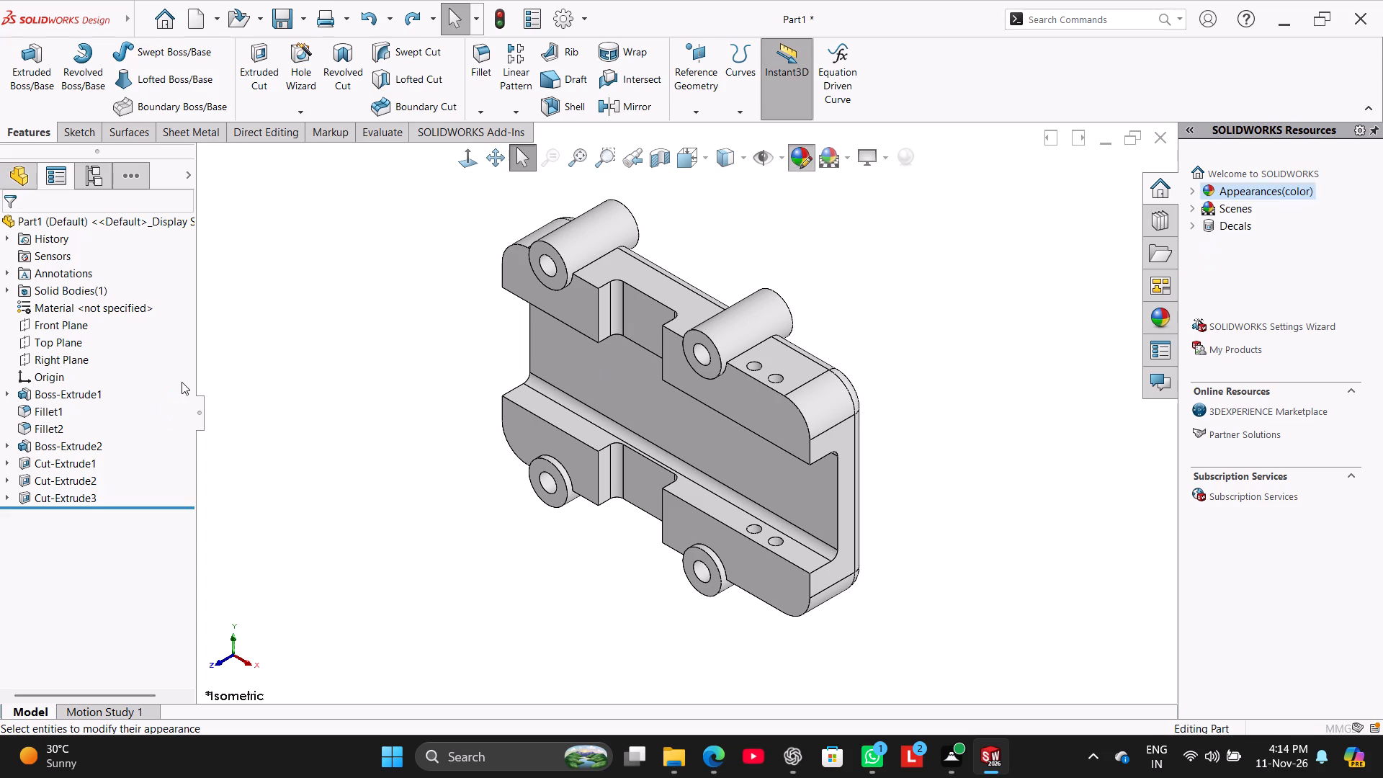
drag(186, 380, 200, 460)
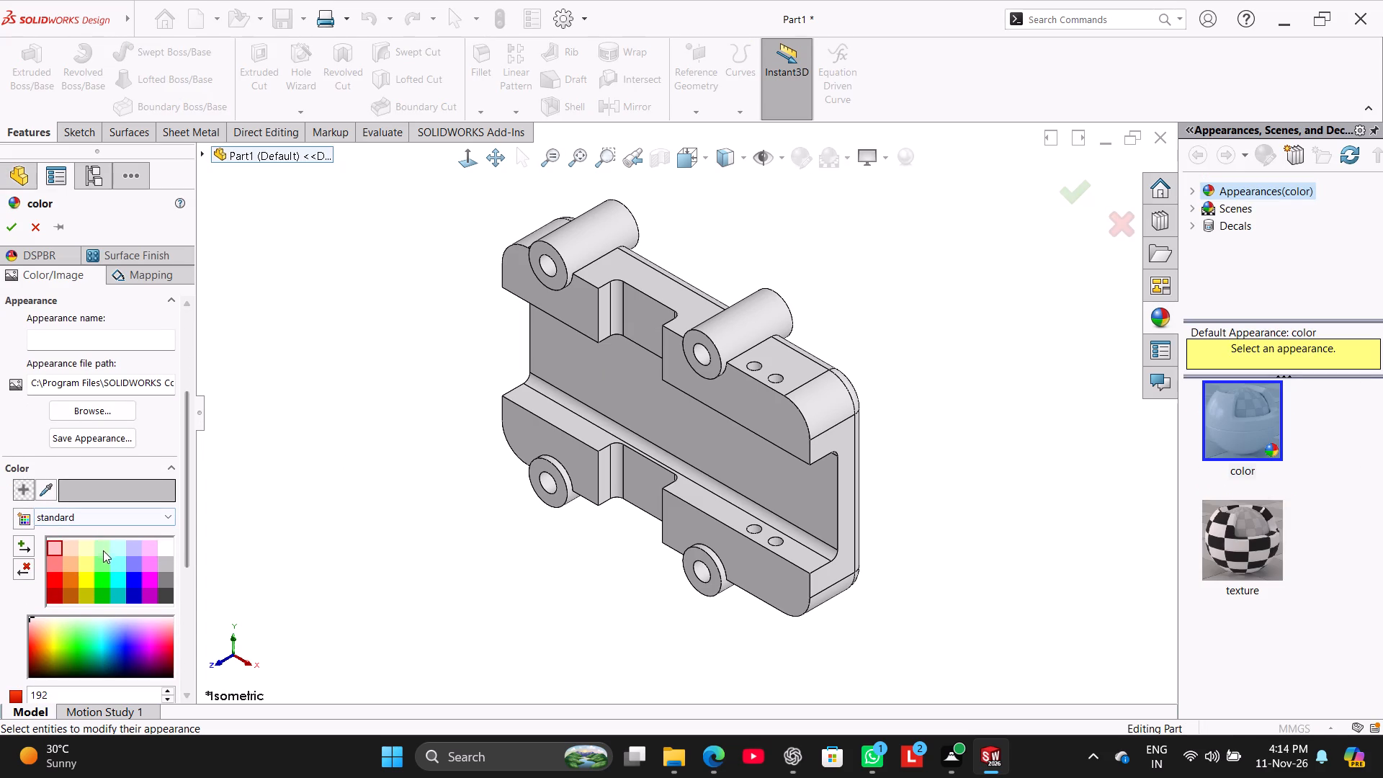
click(86, 563)
click(93, 581)
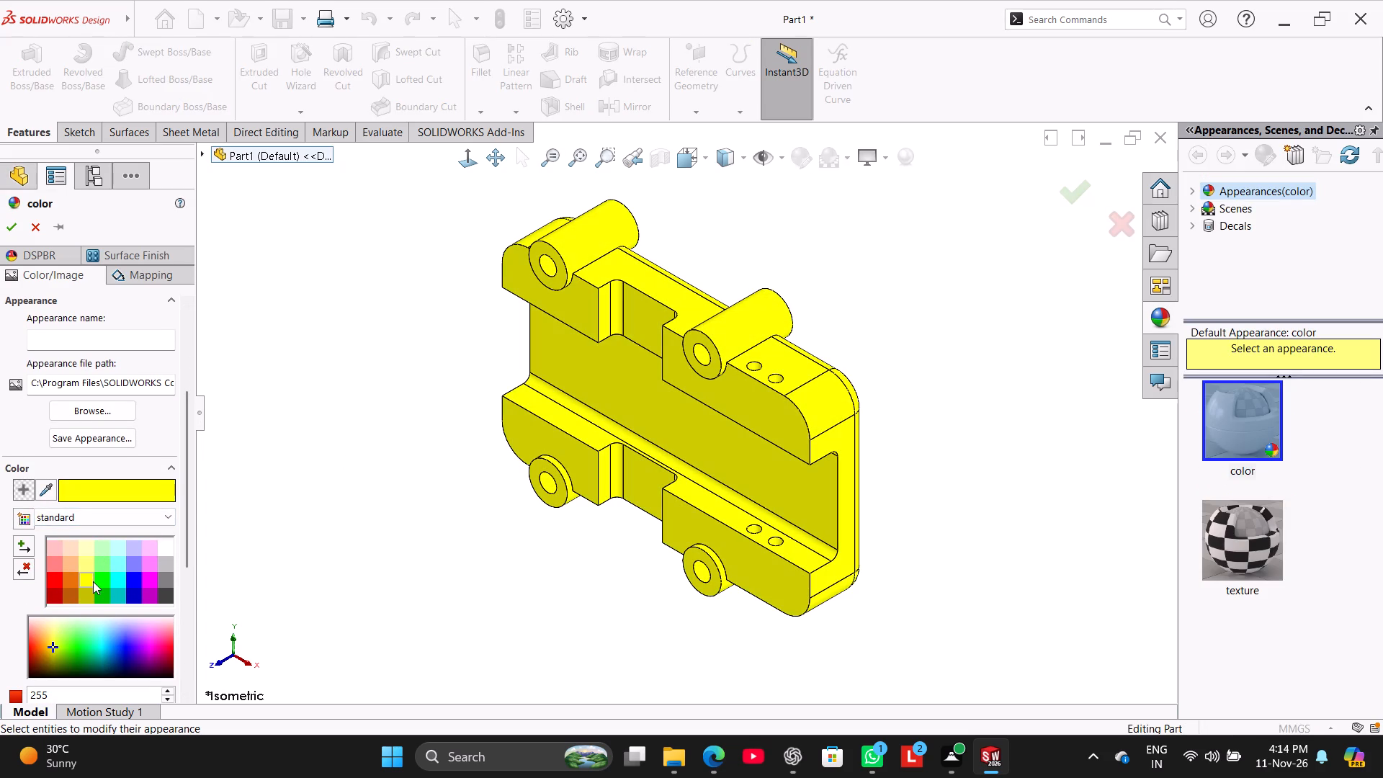
click(81, 594)
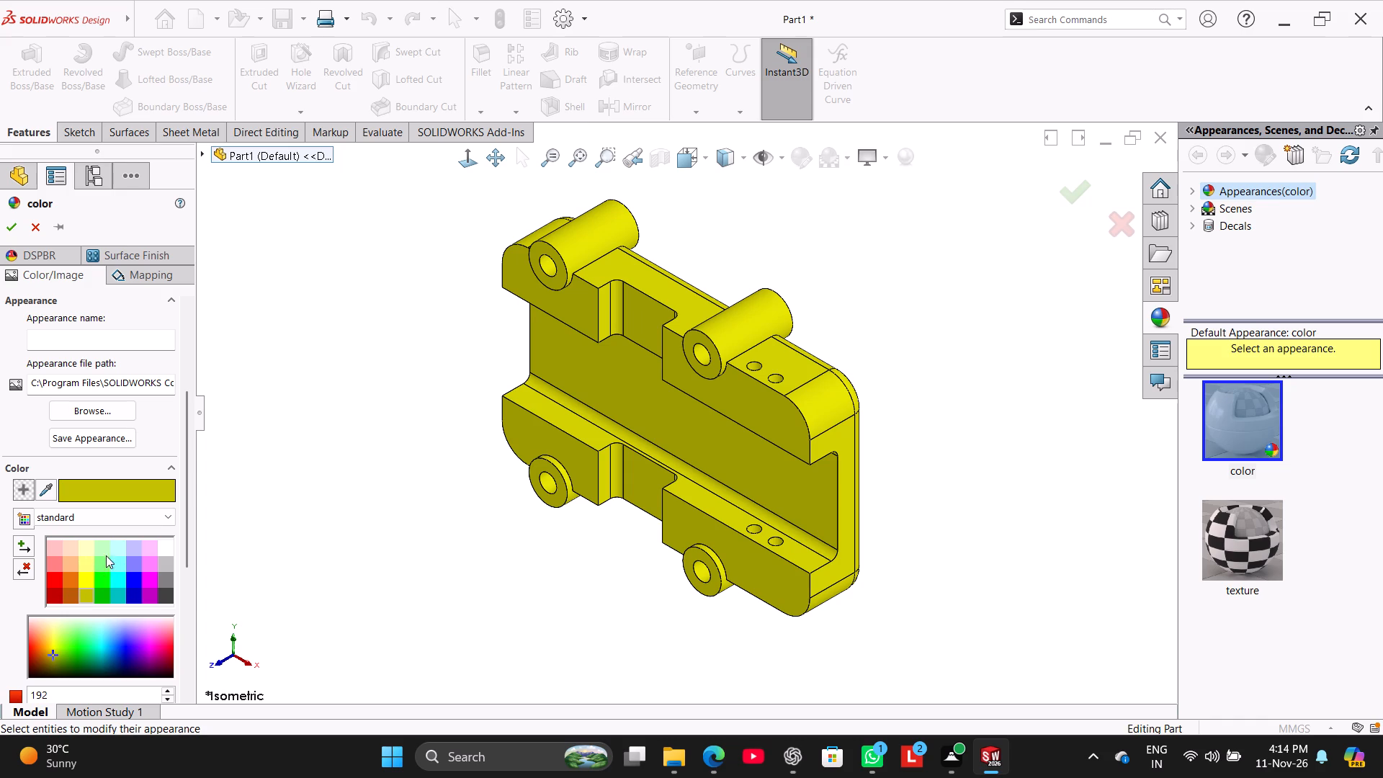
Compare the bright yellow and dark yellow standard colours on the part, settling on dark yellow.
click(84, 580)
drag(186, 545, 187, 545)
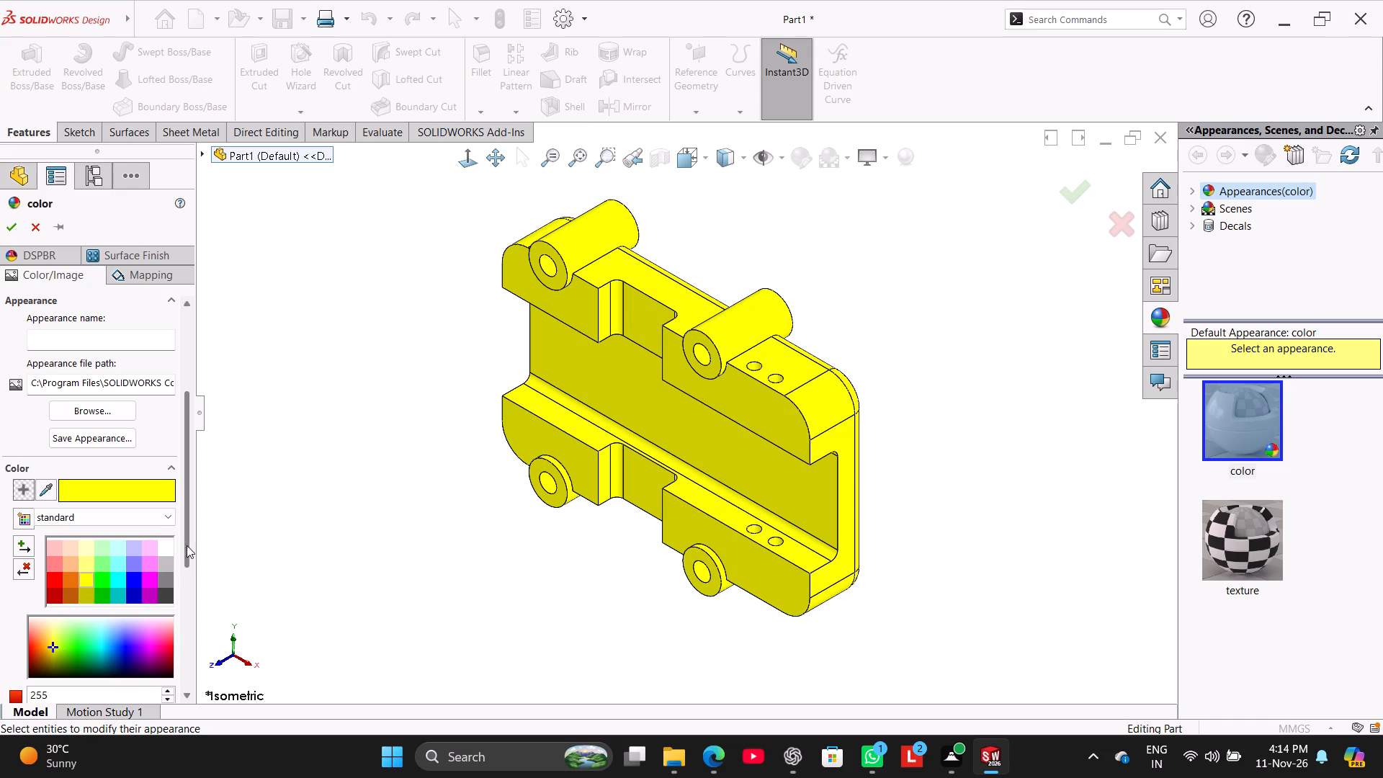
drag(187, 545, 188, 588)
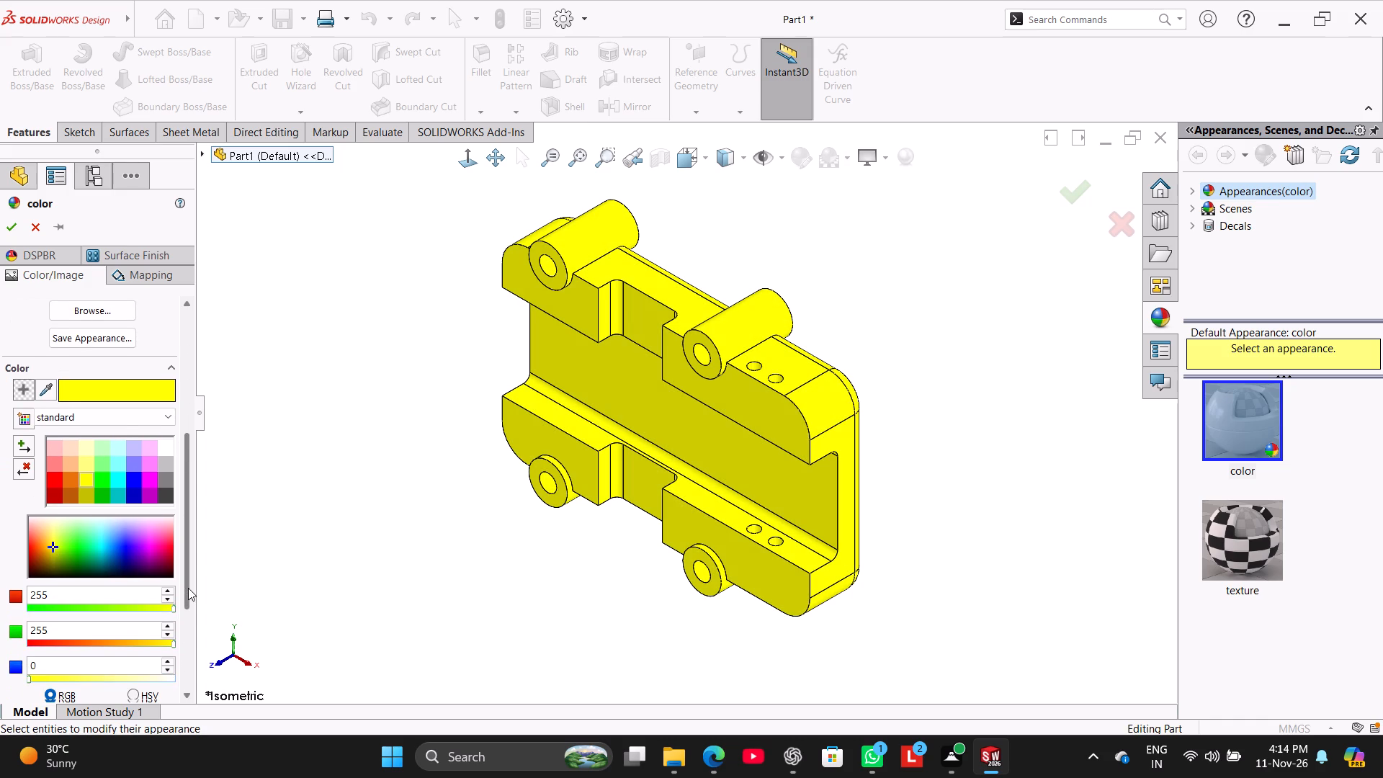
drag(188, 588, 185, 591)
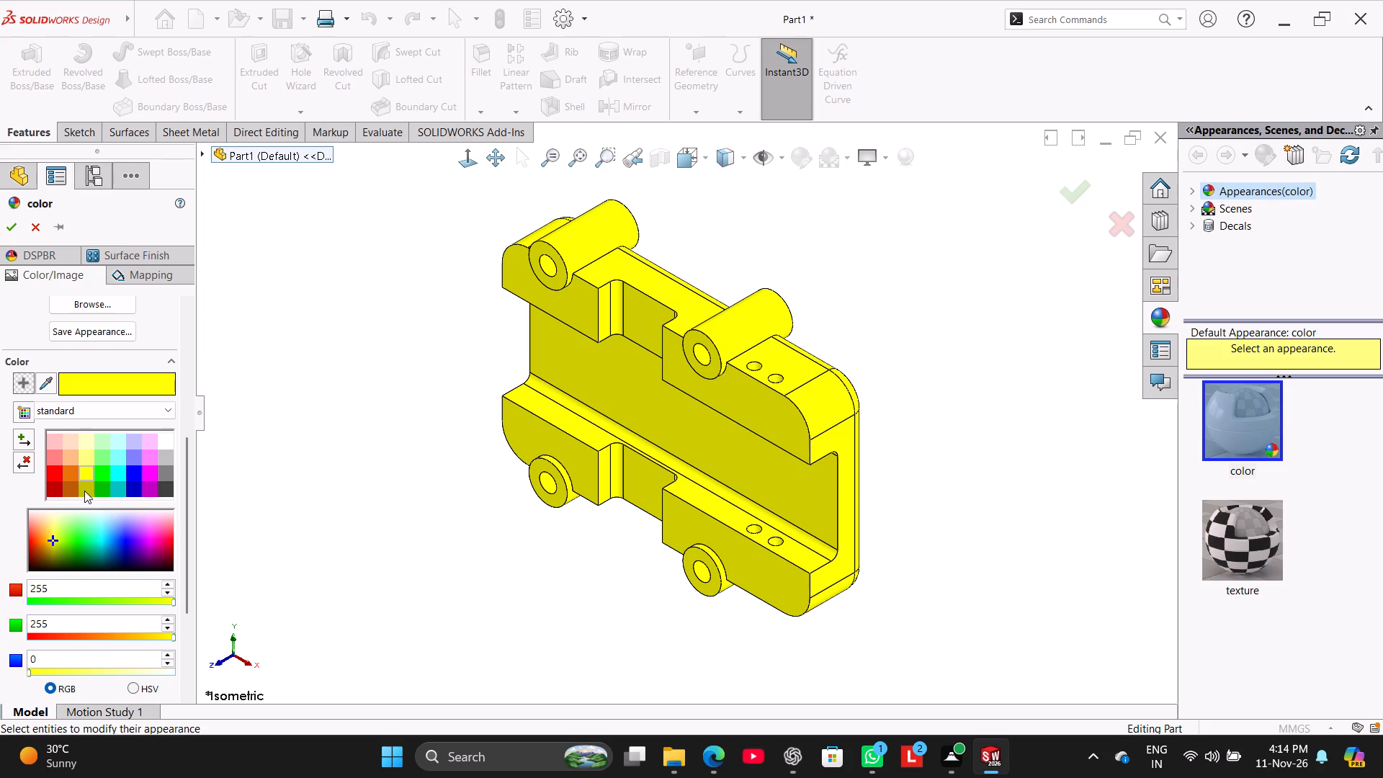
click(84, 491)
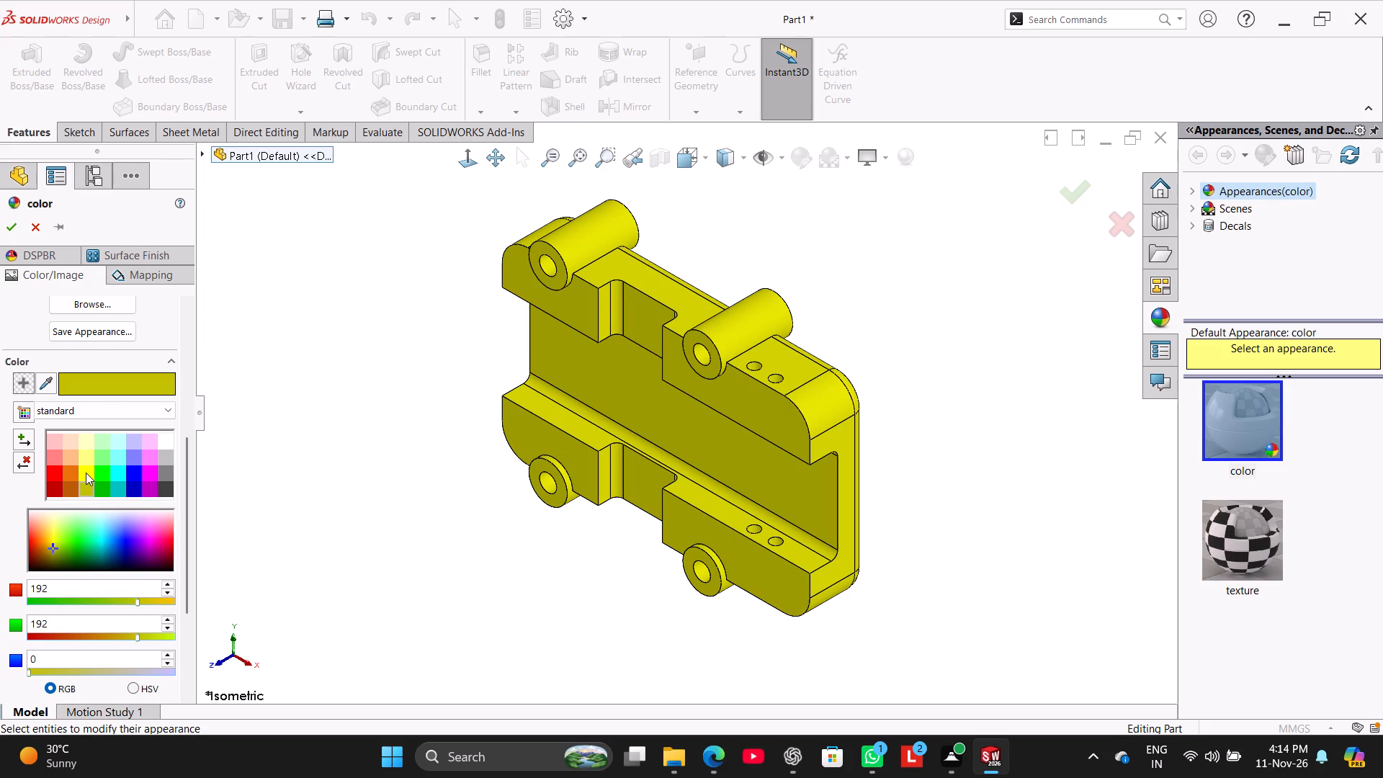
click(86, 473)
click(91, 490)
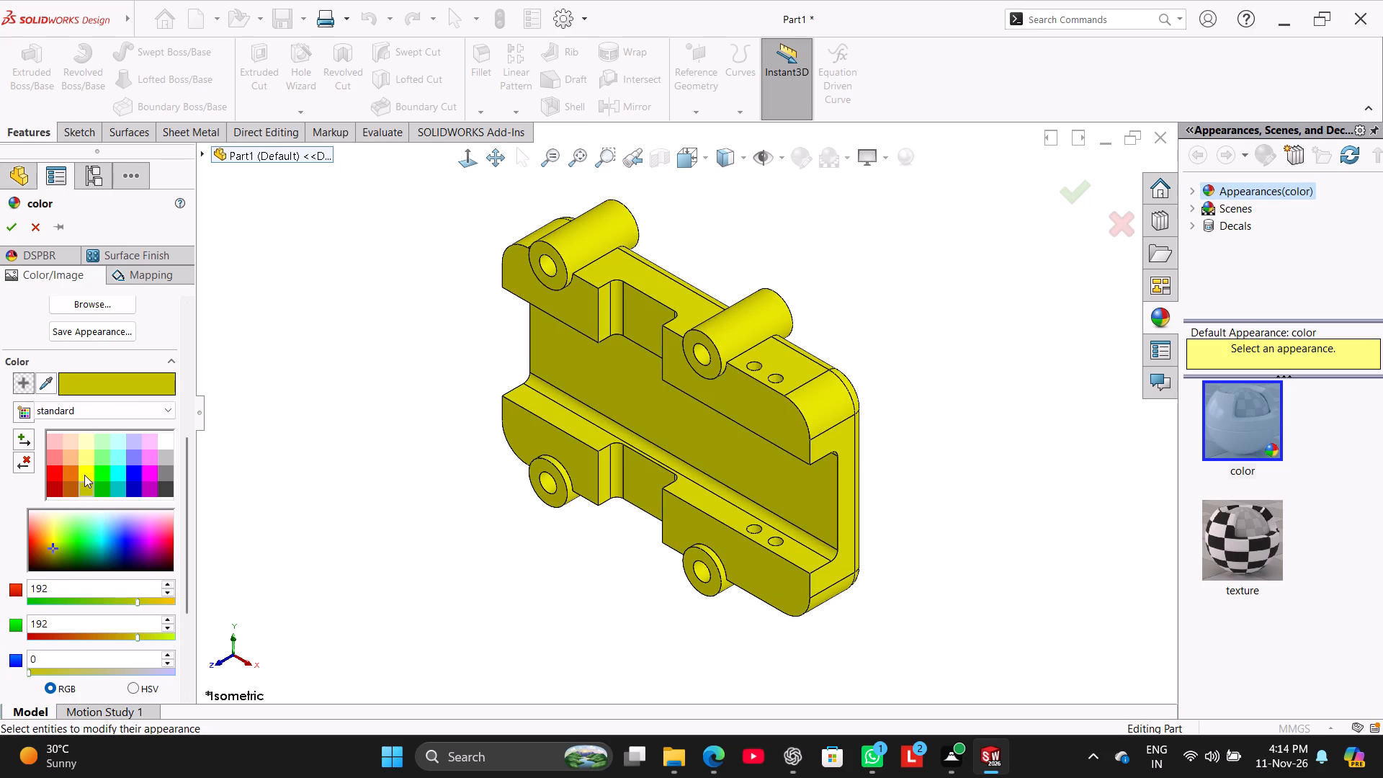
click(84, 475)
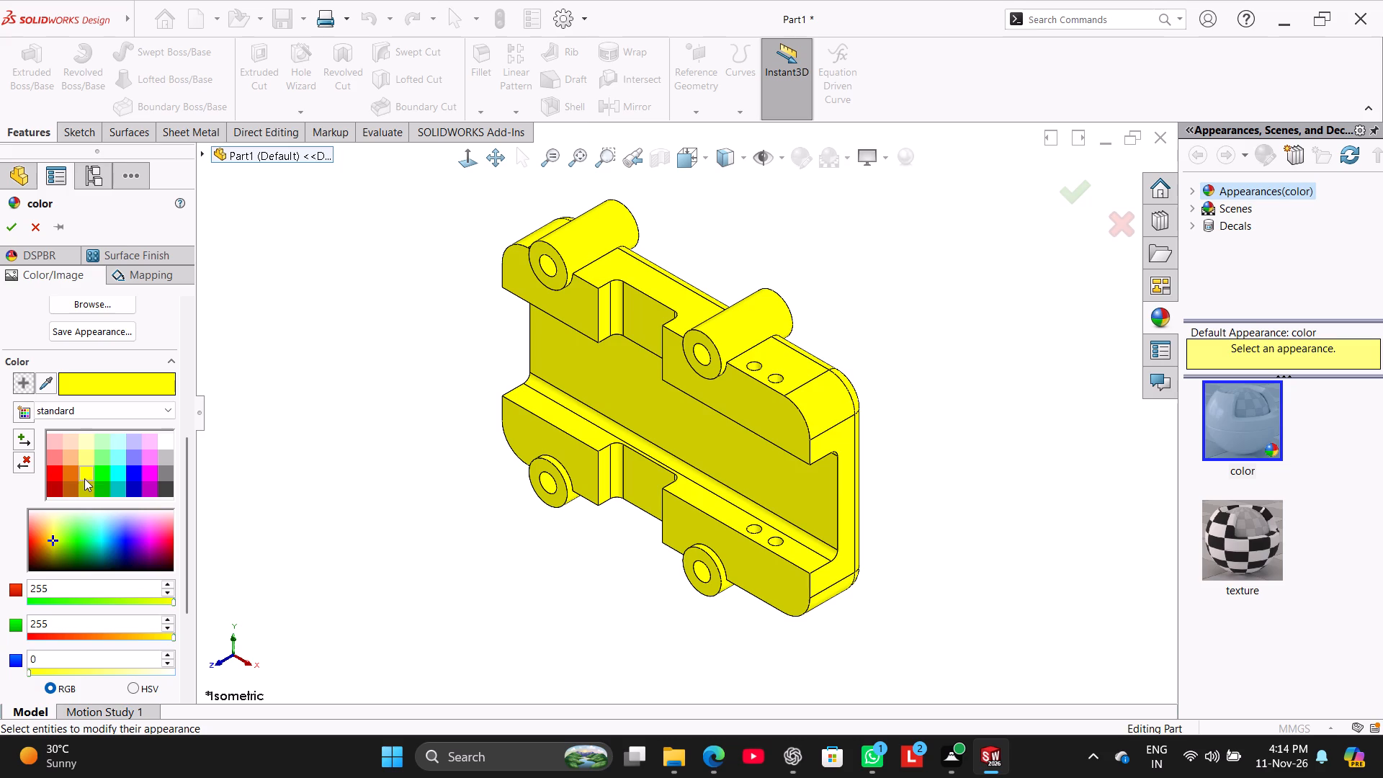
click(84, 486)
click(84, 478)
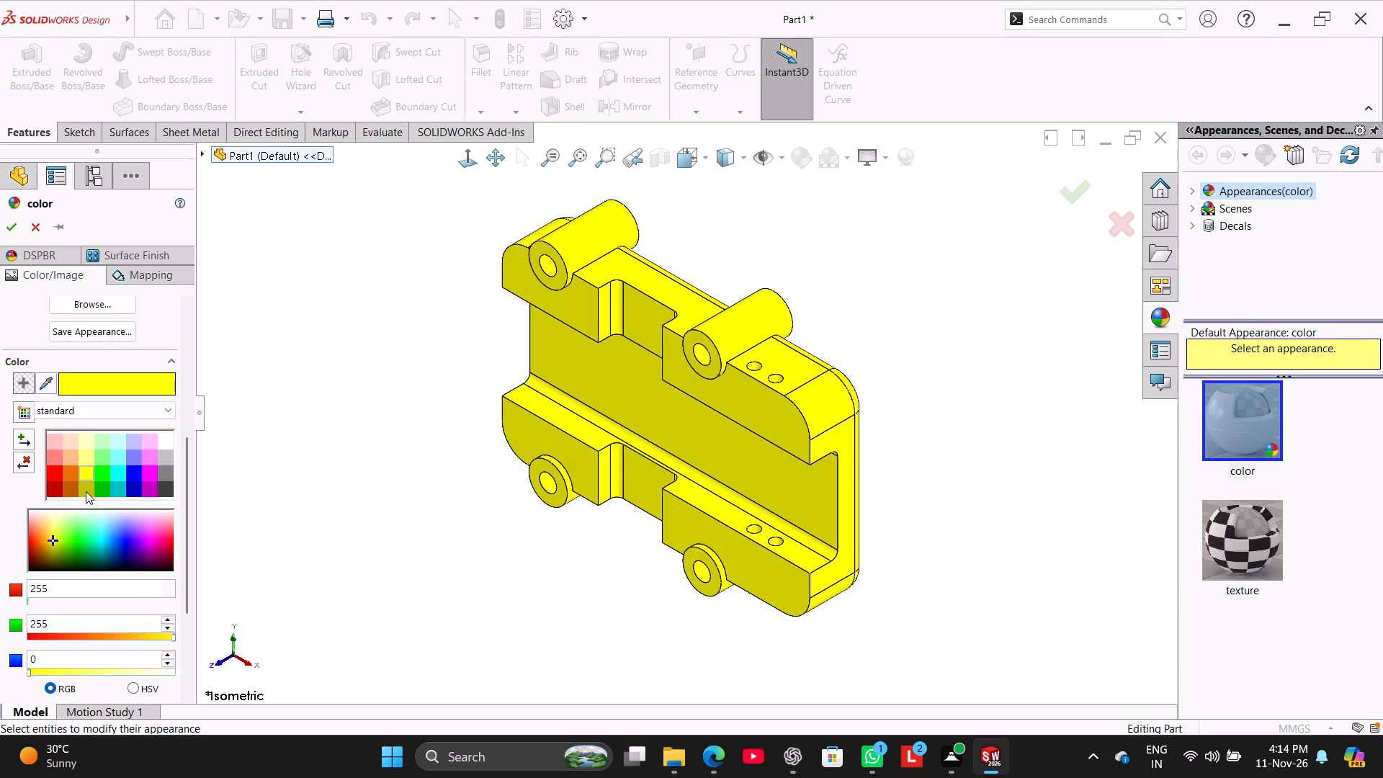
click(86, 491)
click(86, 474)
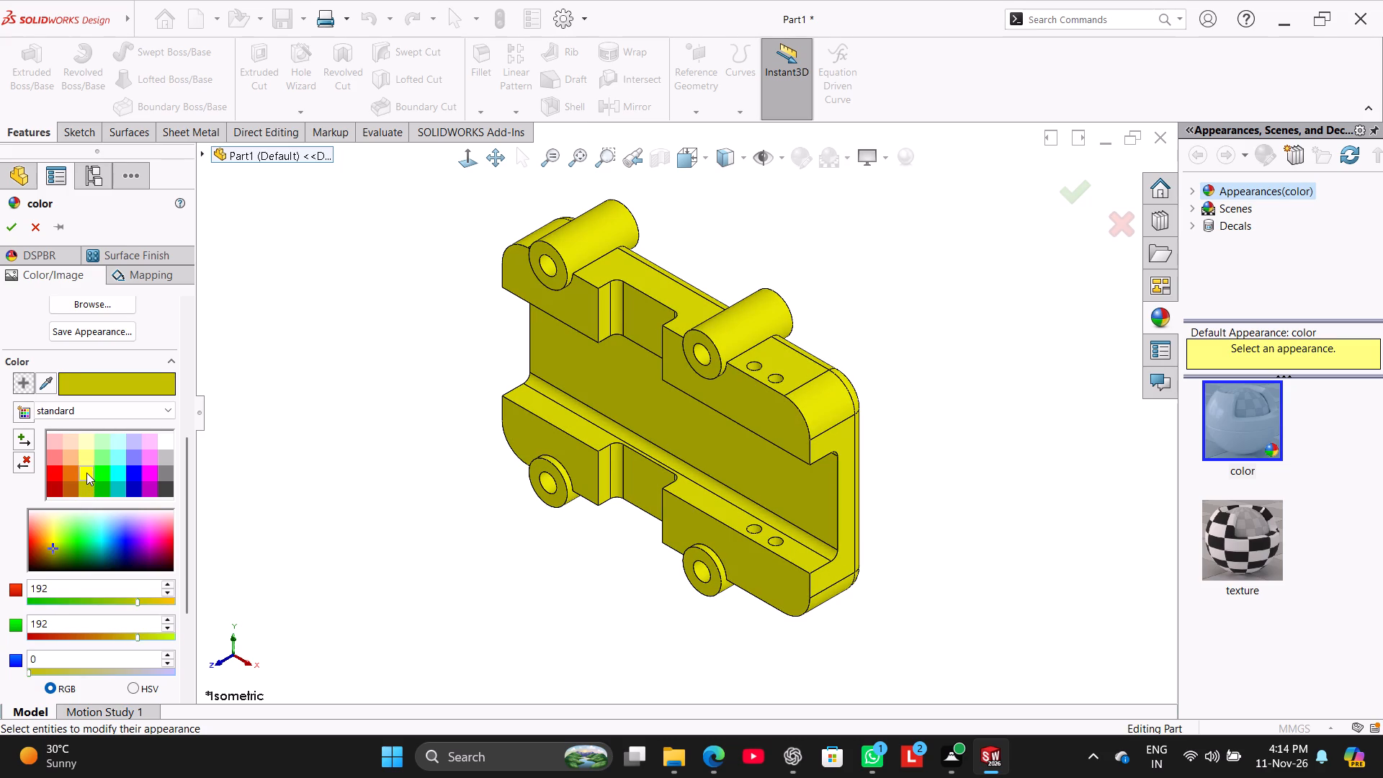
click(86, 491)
Fine-tune the part's colour to red 208, green 201 and blue 0, and accept the appearance.
click(143, 600)
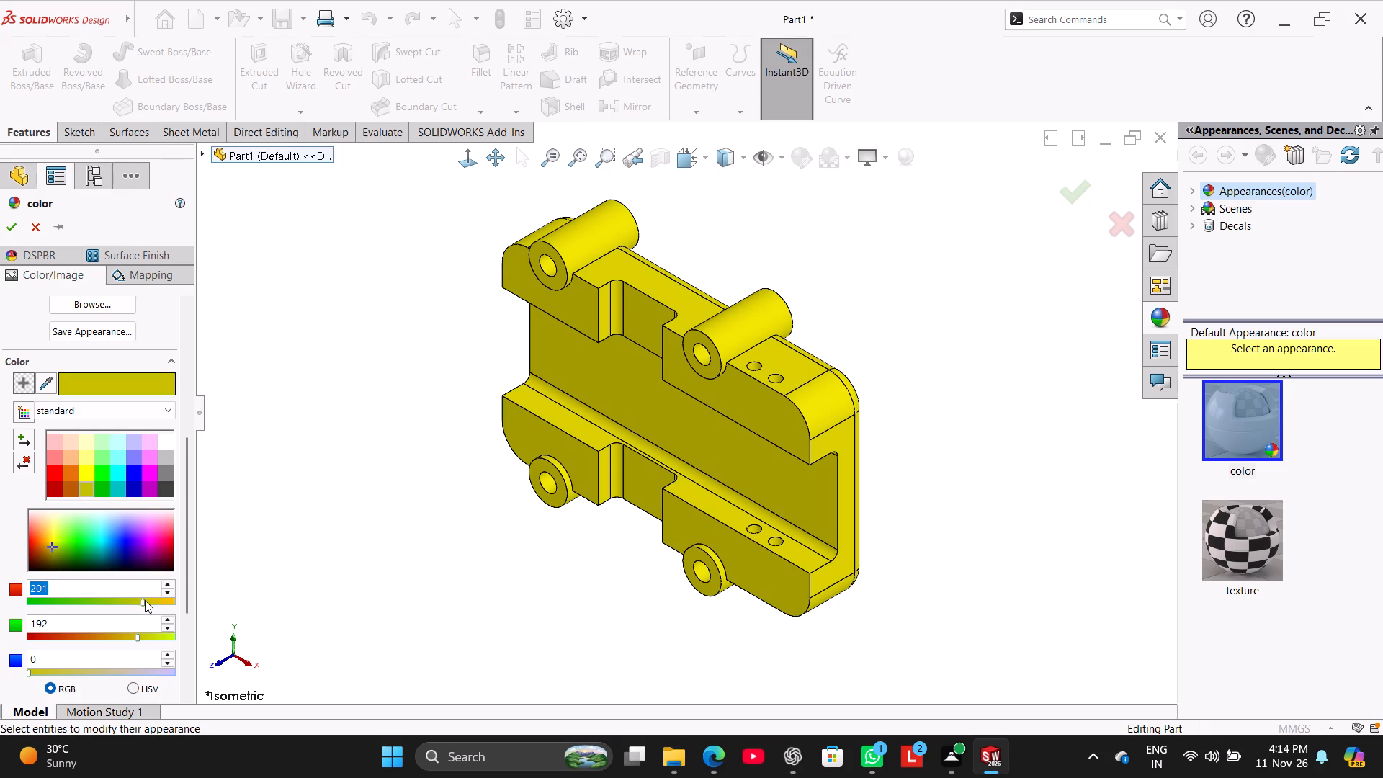
click(147, 600)
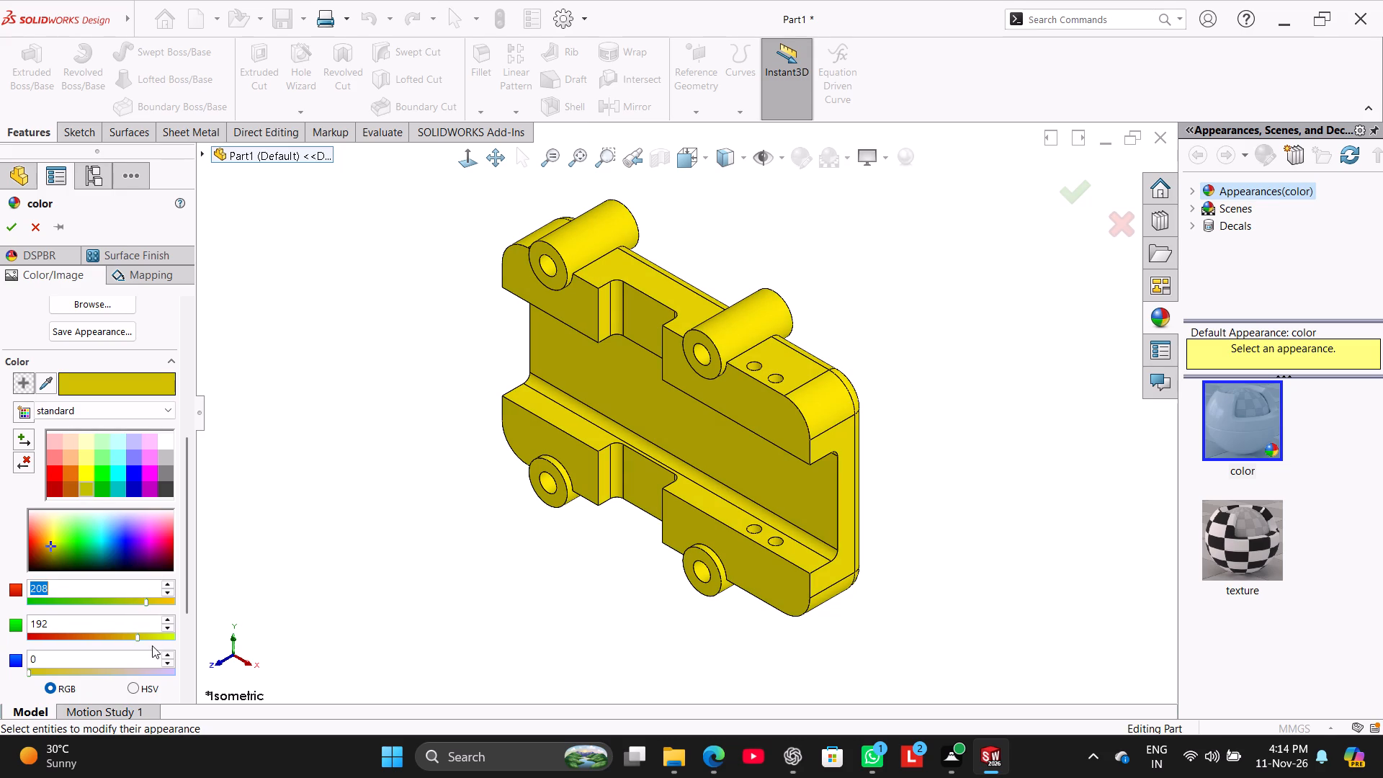
click(143, 636)
click(136, 635)
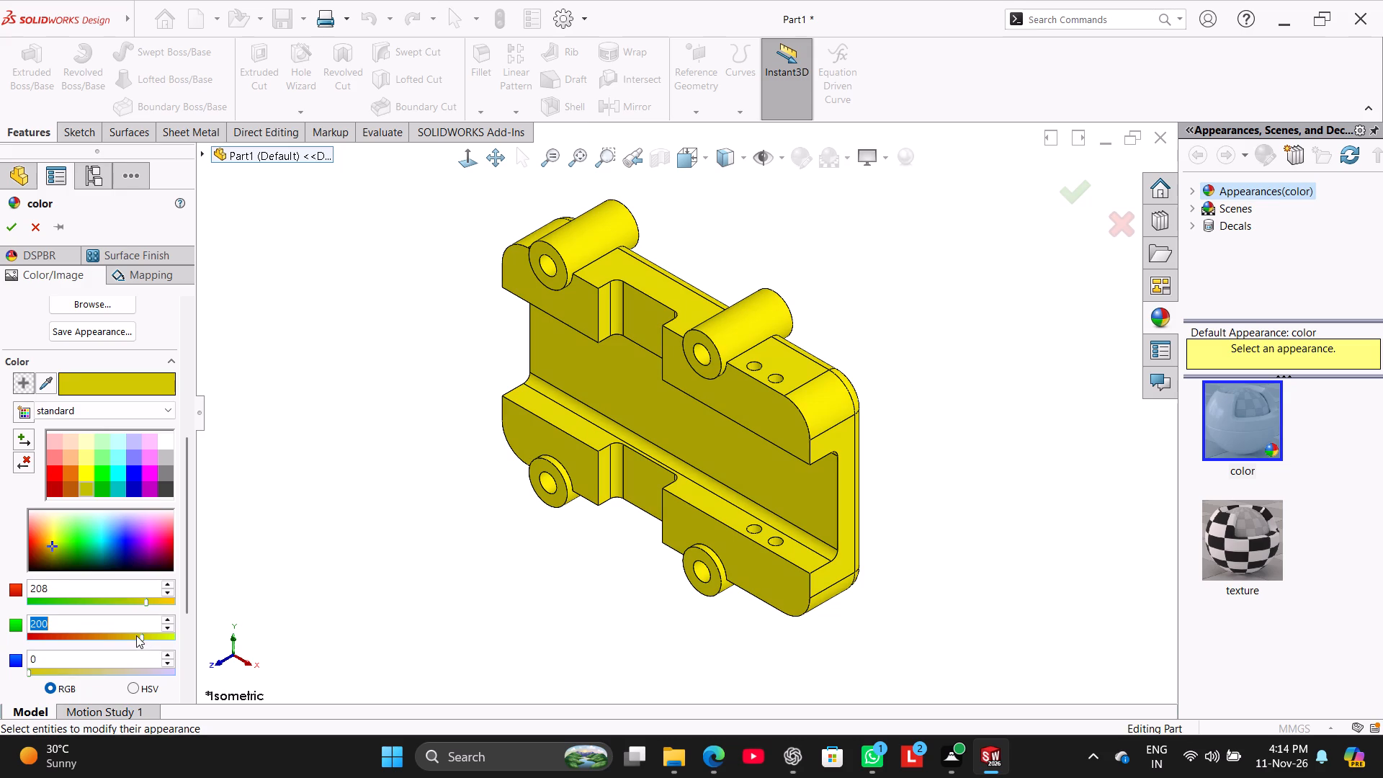
click(136, 635)
drag(134, 635, 144, 635)
drag(144, 635, 130, 633)
drag(130, 633, 127, 633)
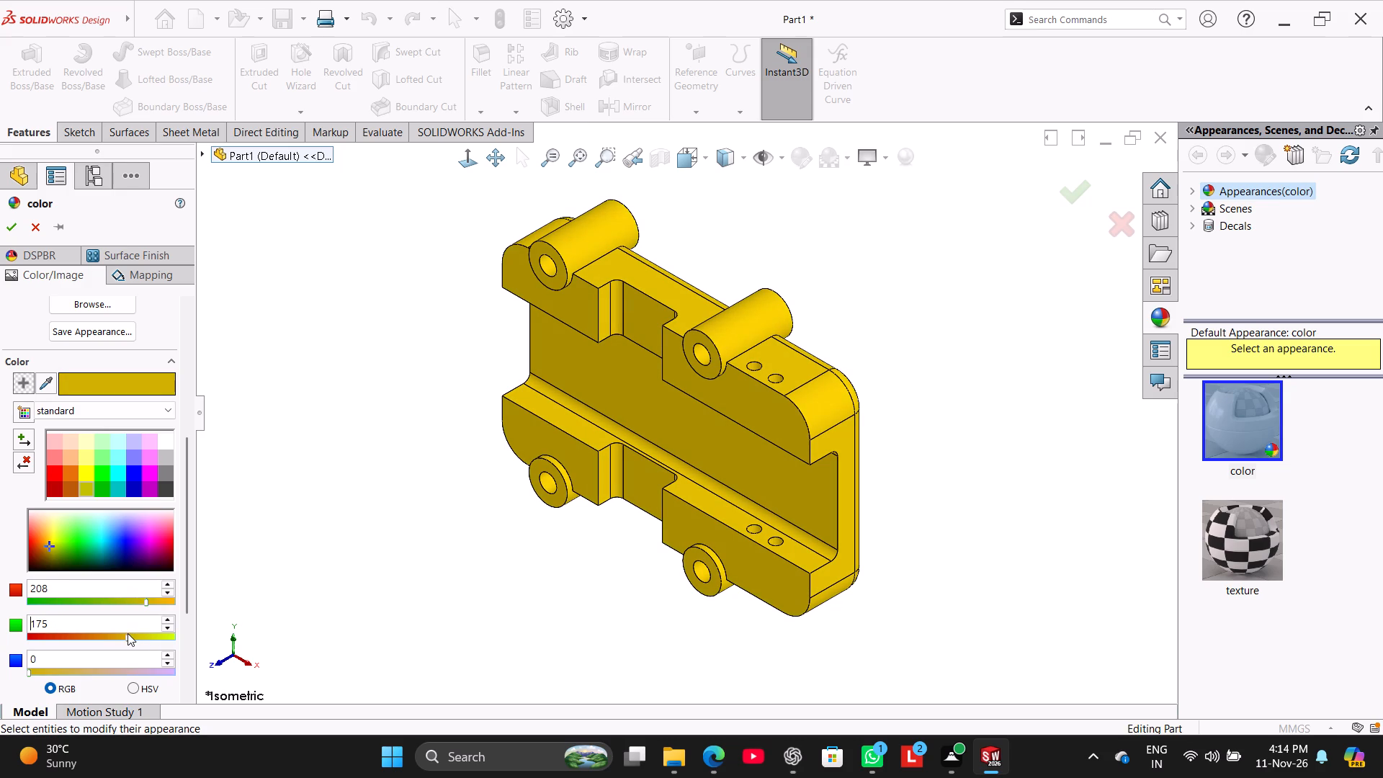
drag(127, 633, 141, 635)
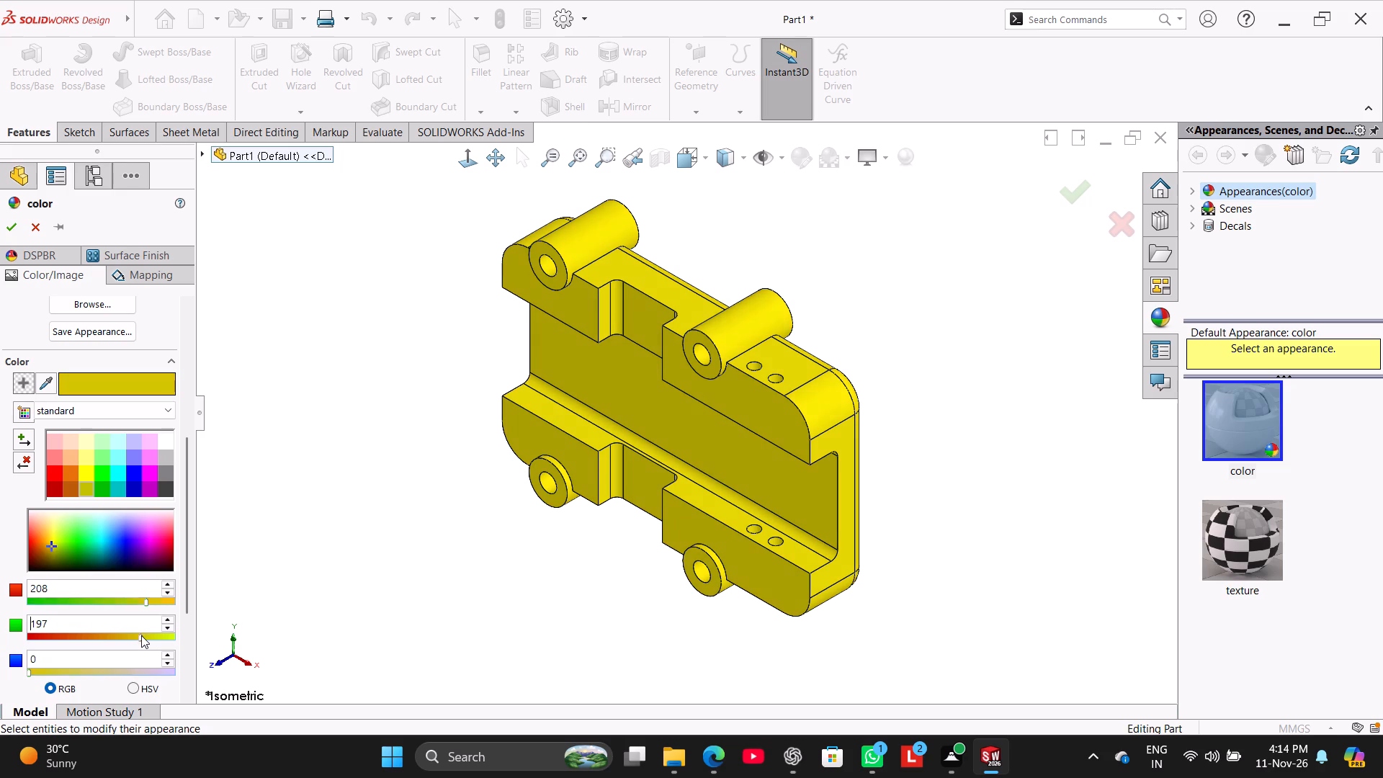
drag(141, 635, 142, 635)
click(7, 232)
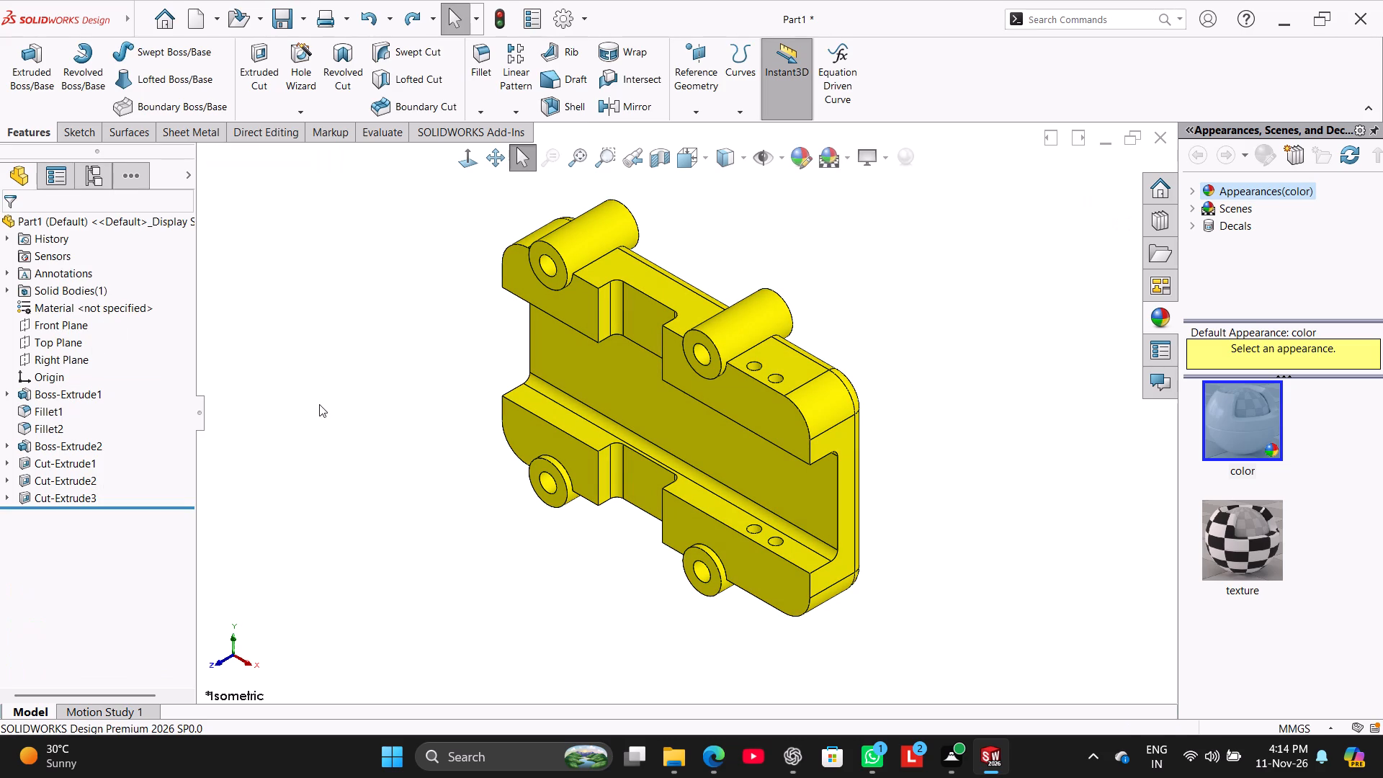
Start a Save As of the part and clear its file name.
click(303, 24)
click(334, 63)
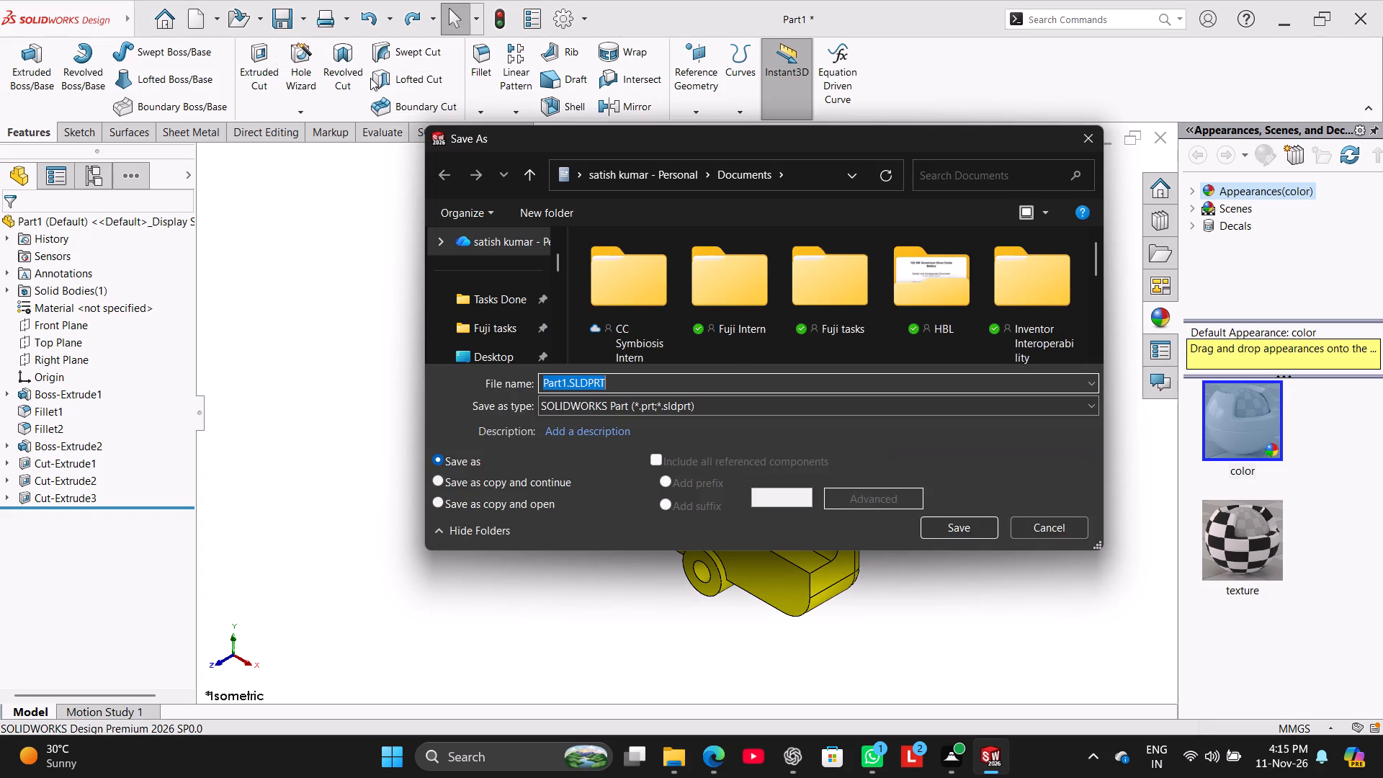
key(ctrl+v)
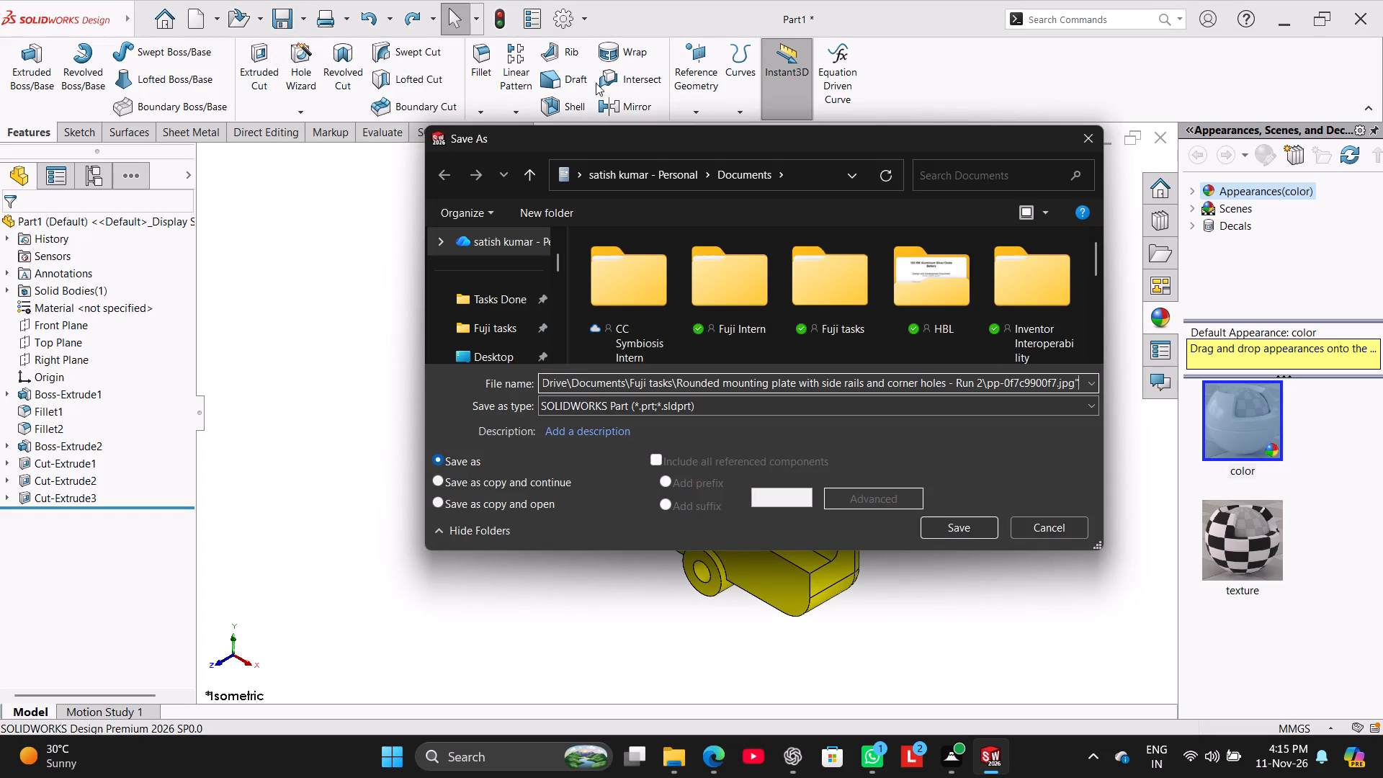
key(ctrl+a)
key(BackSpace)
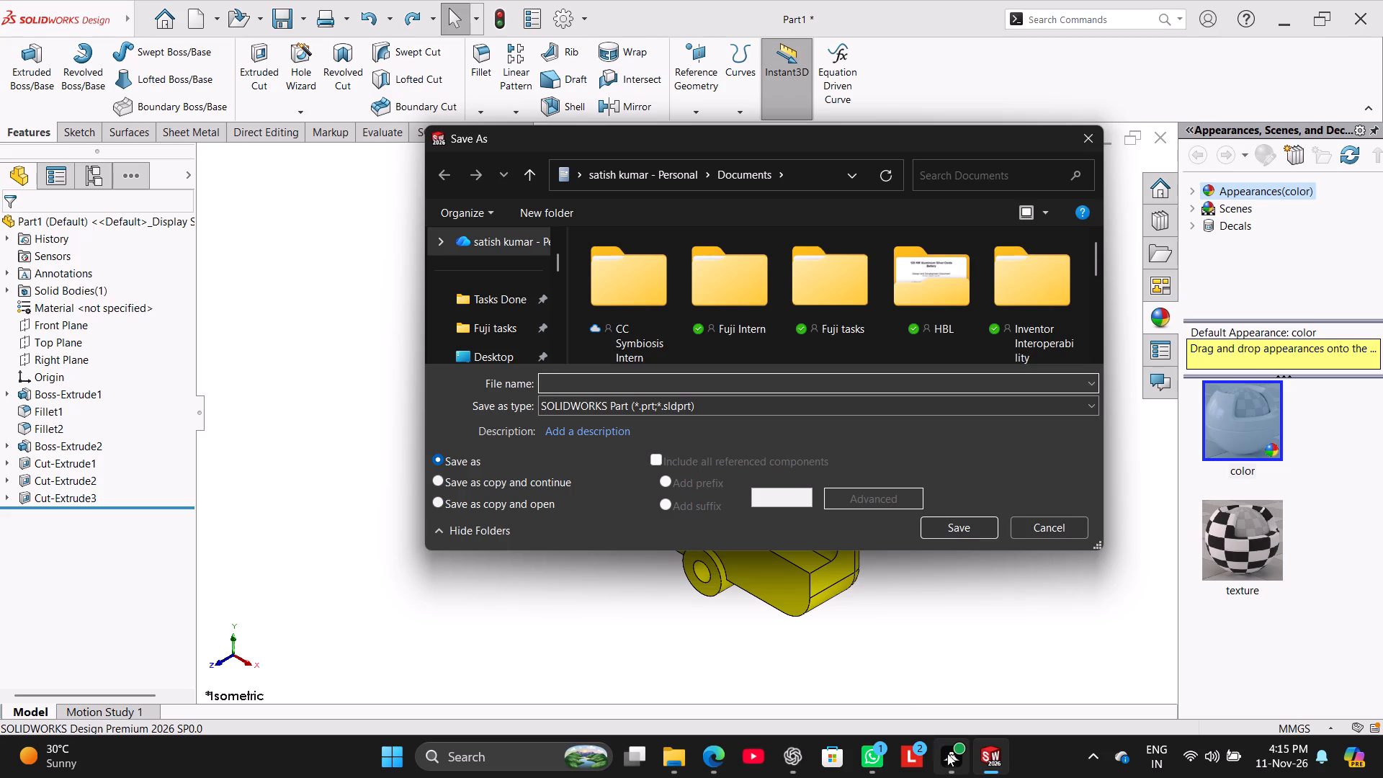
In File Explorer, copy the folder name "Rounded mounting plate with side rails and corner holes - Run 2" from the Fuji tasks folder.
click(678, 755)
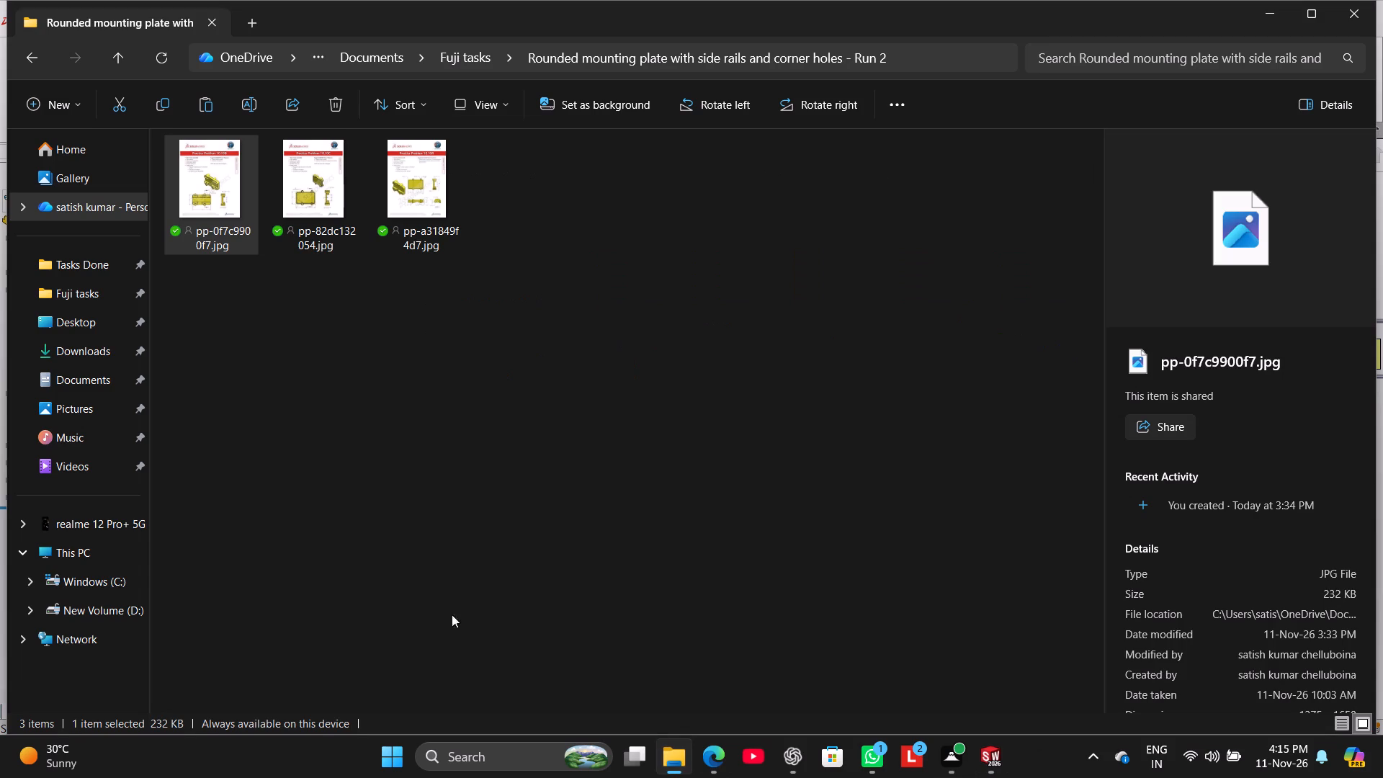
click(126, 62)
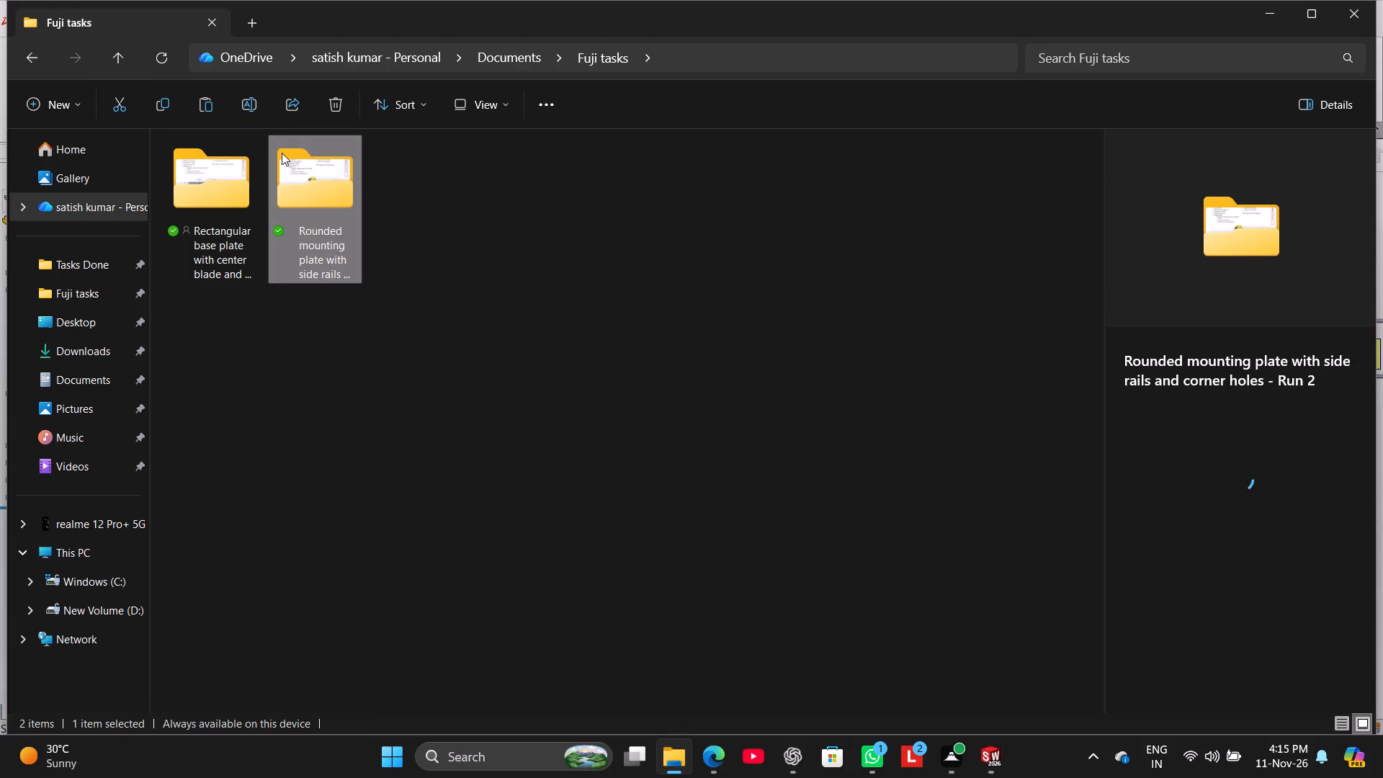
click(256, 115)
key(ctrl+c)
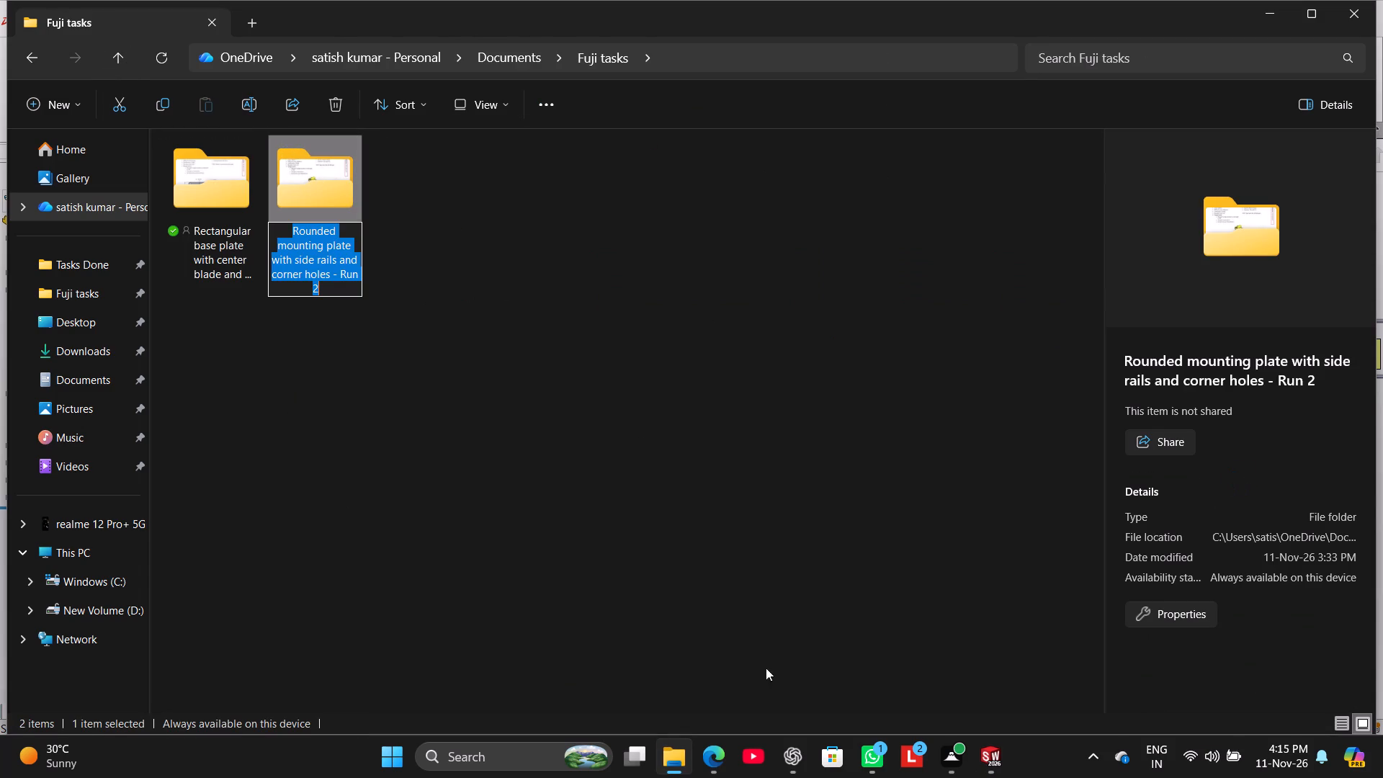
click(513, 436)
Check the full name of the rectangular base plate folder.
click(204, 218)
click(249, 110)
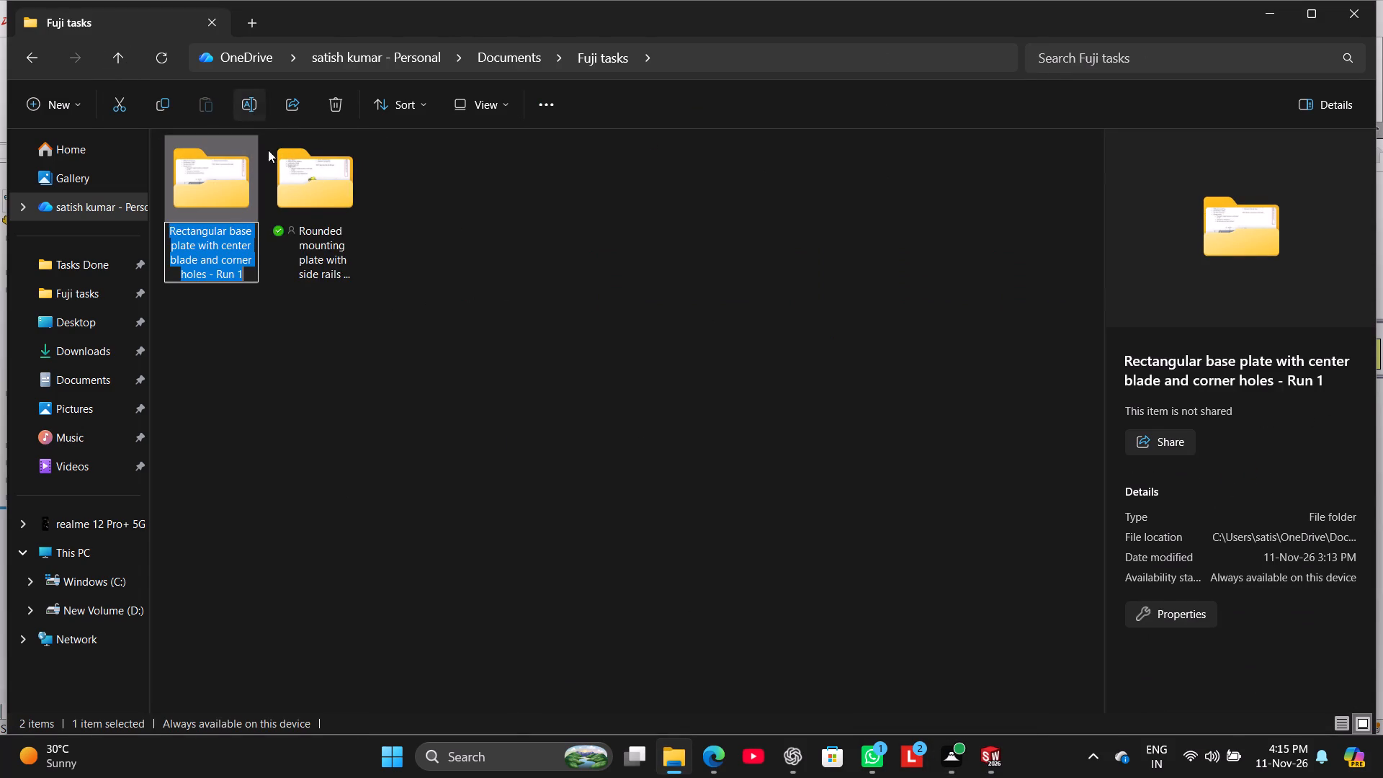
click(561, 278)
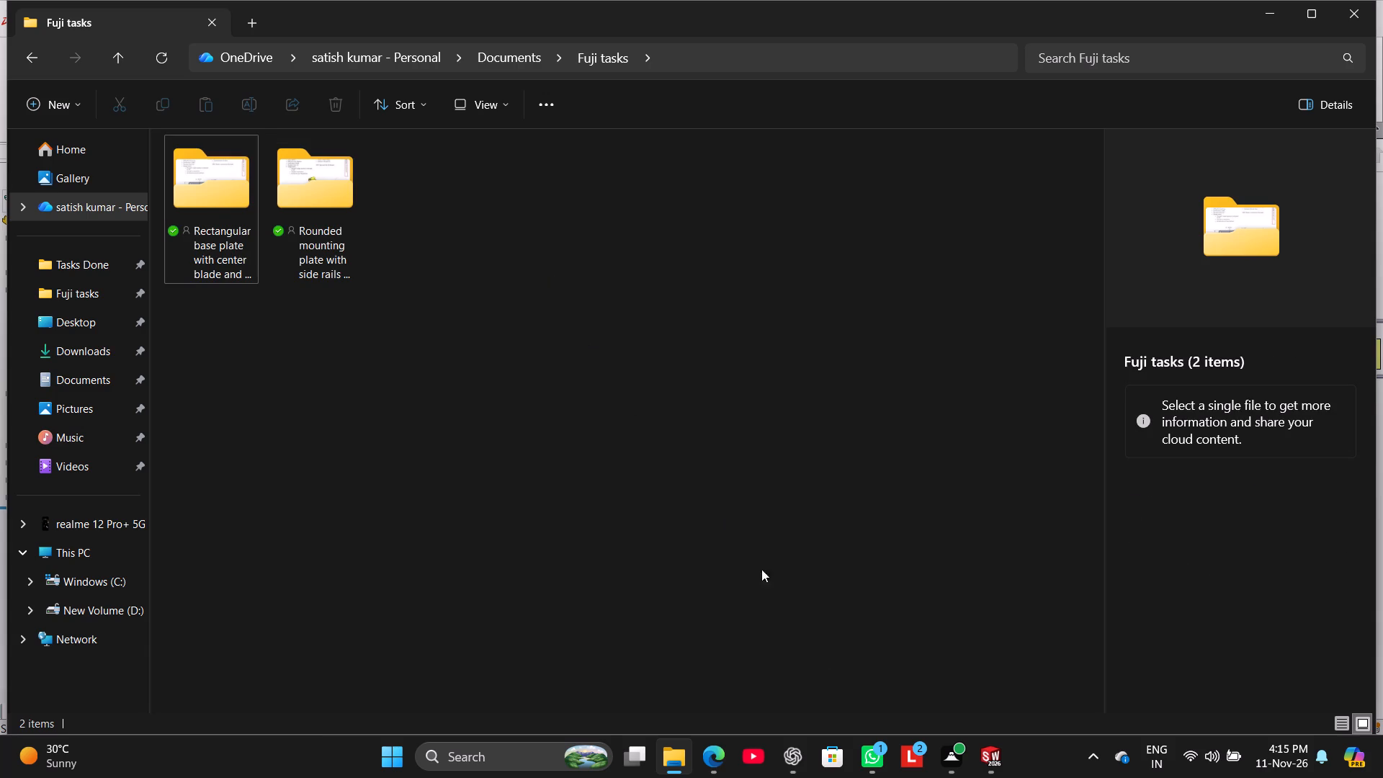
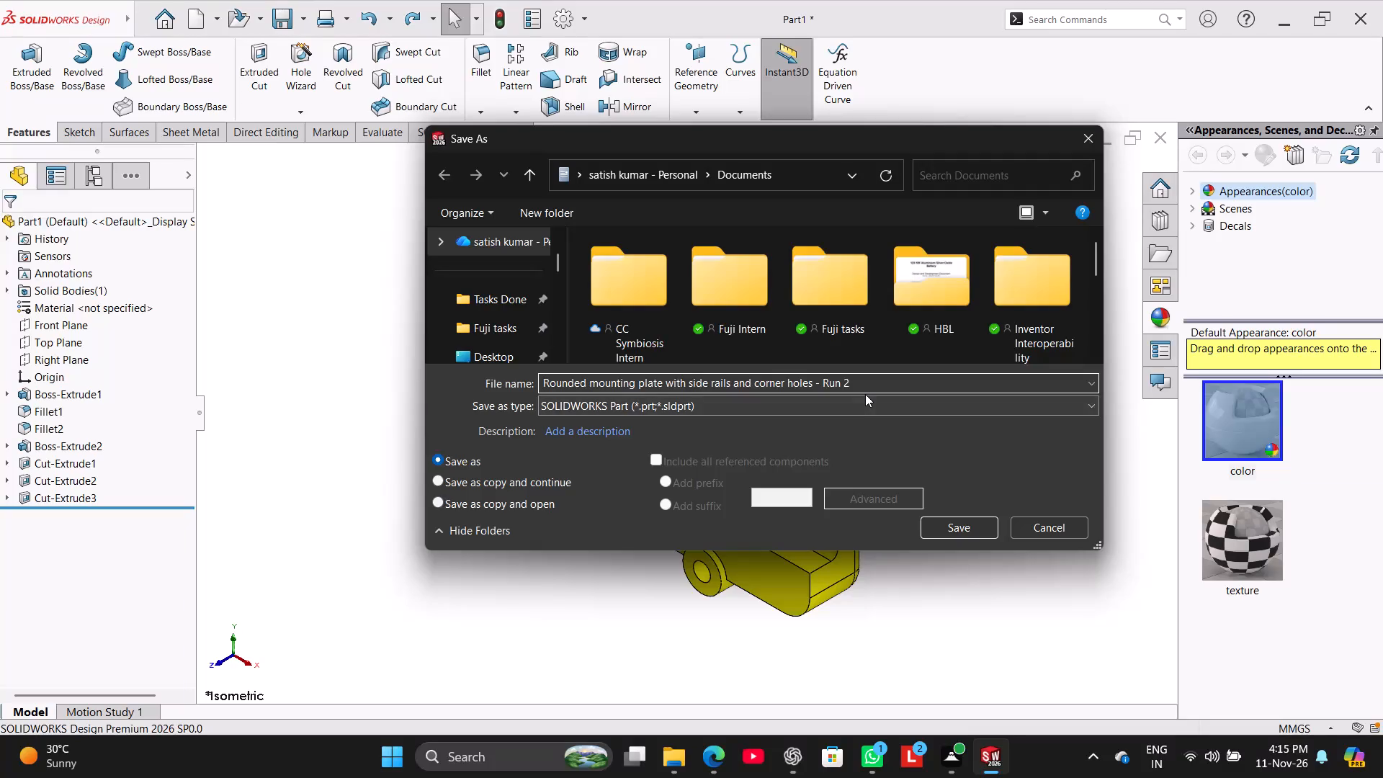
Replace the name's "Run 2" ending with "A" and save the part in Documents as "Rounded mounting plate with side rails and corner holes - A".
key(BackSpace)
key(BackSpace)
key(BackSpace)
key(BackSpace)
key(BackSpace)
key(shift+a)
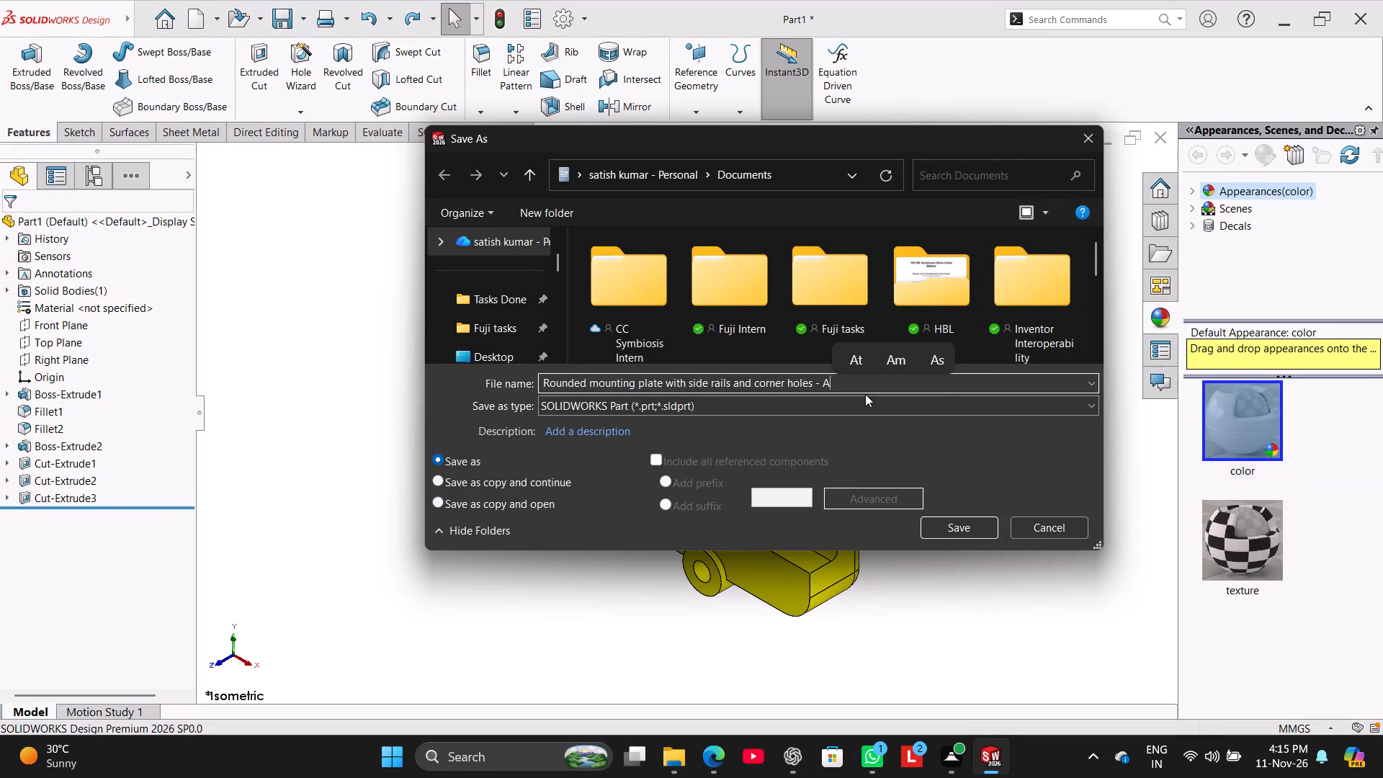
key(Return)
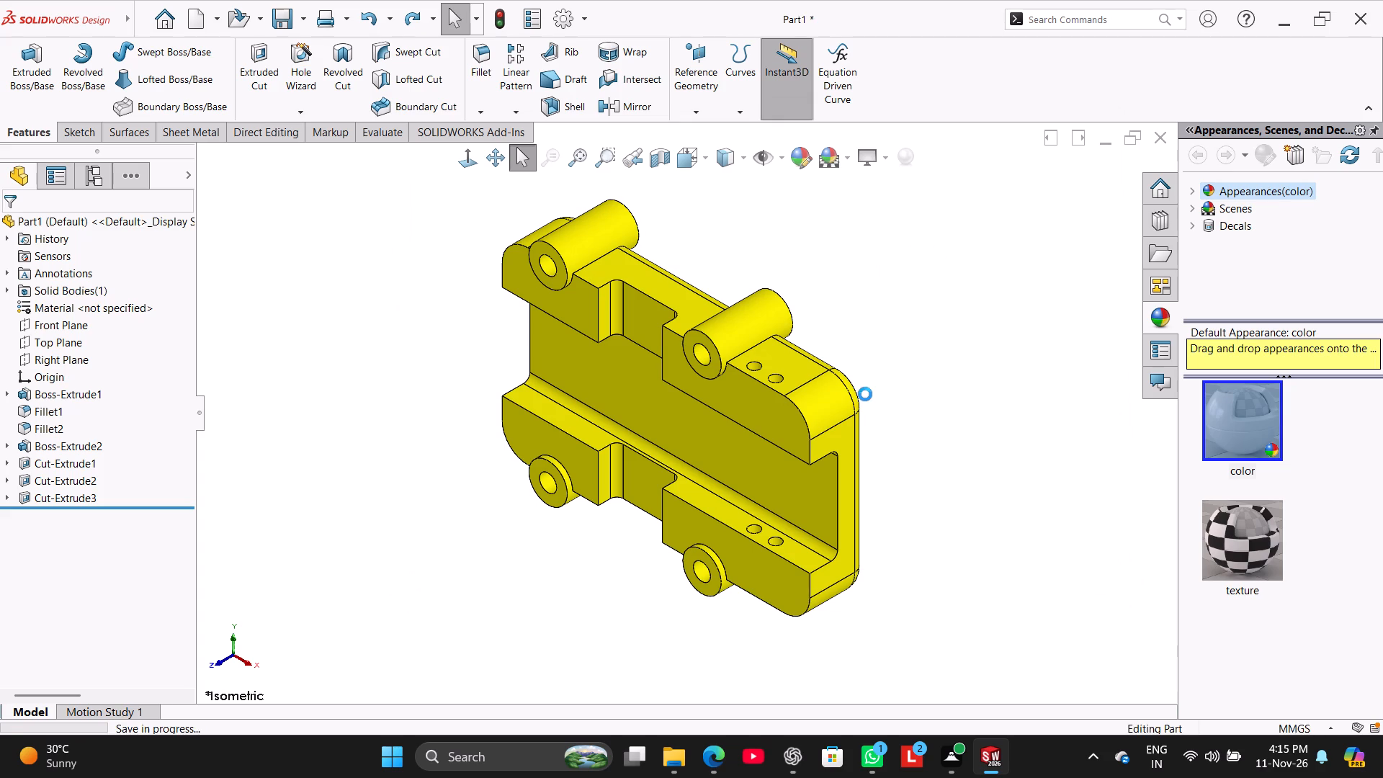
click(243, 220)
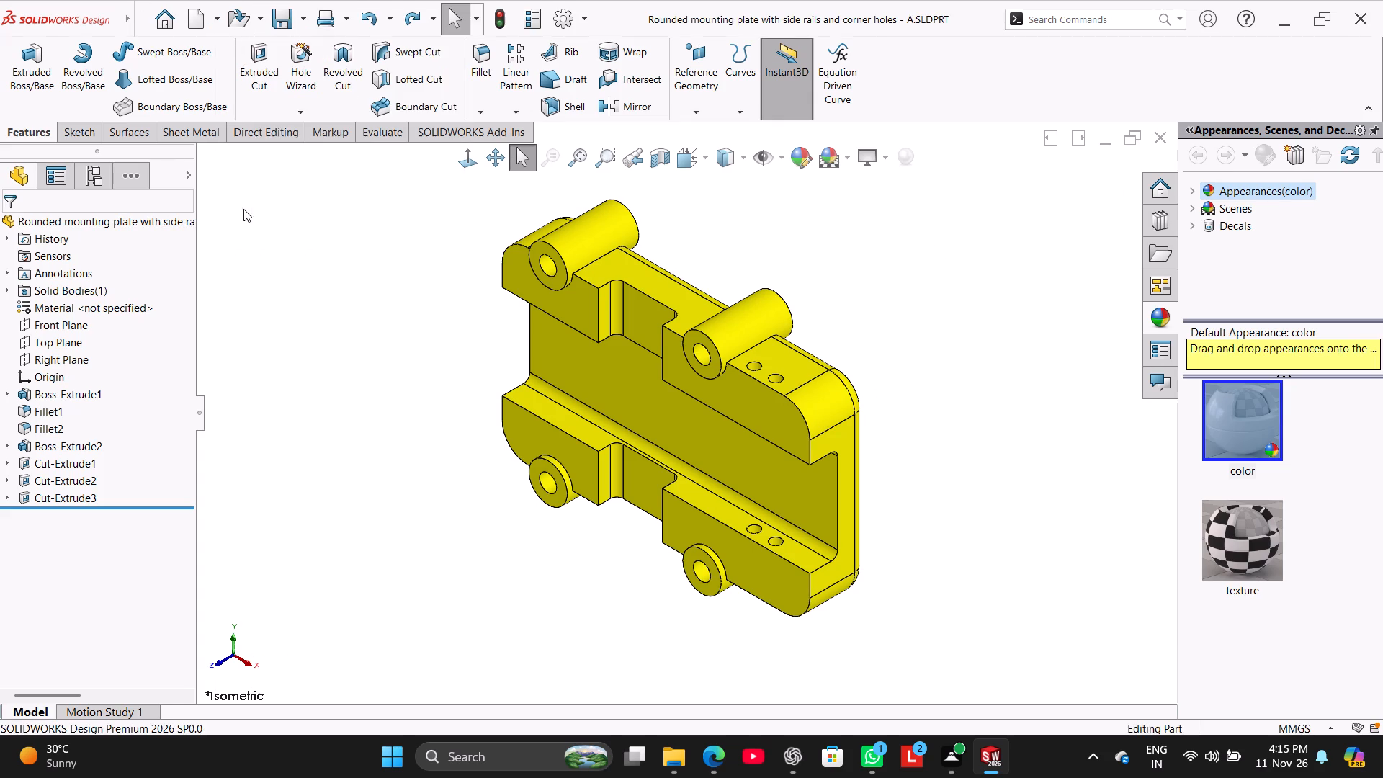
Save the part again under the same name, as a SOLIDWORKS part in the Tasks Done folder.
click(300, 19)
click(310, 61)
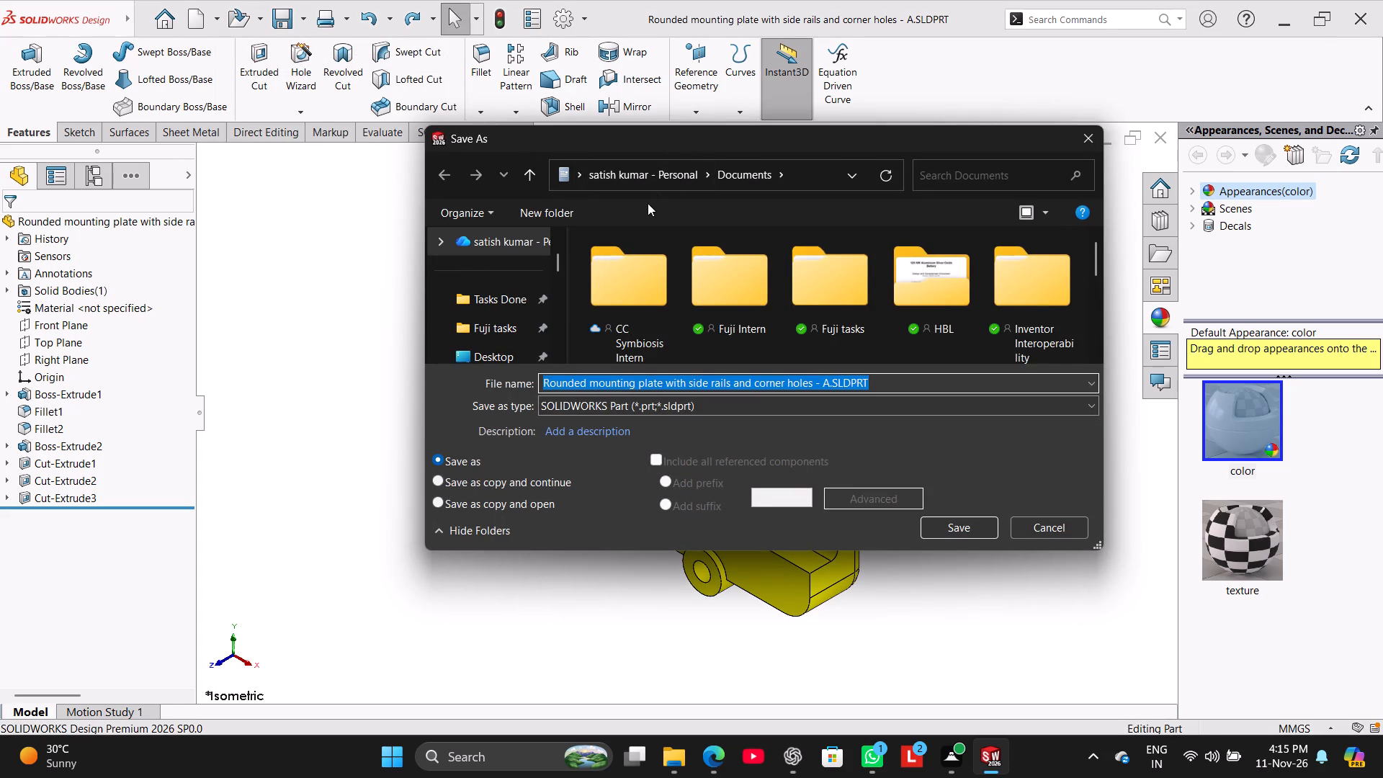
scroll(865, 272, down, 5)
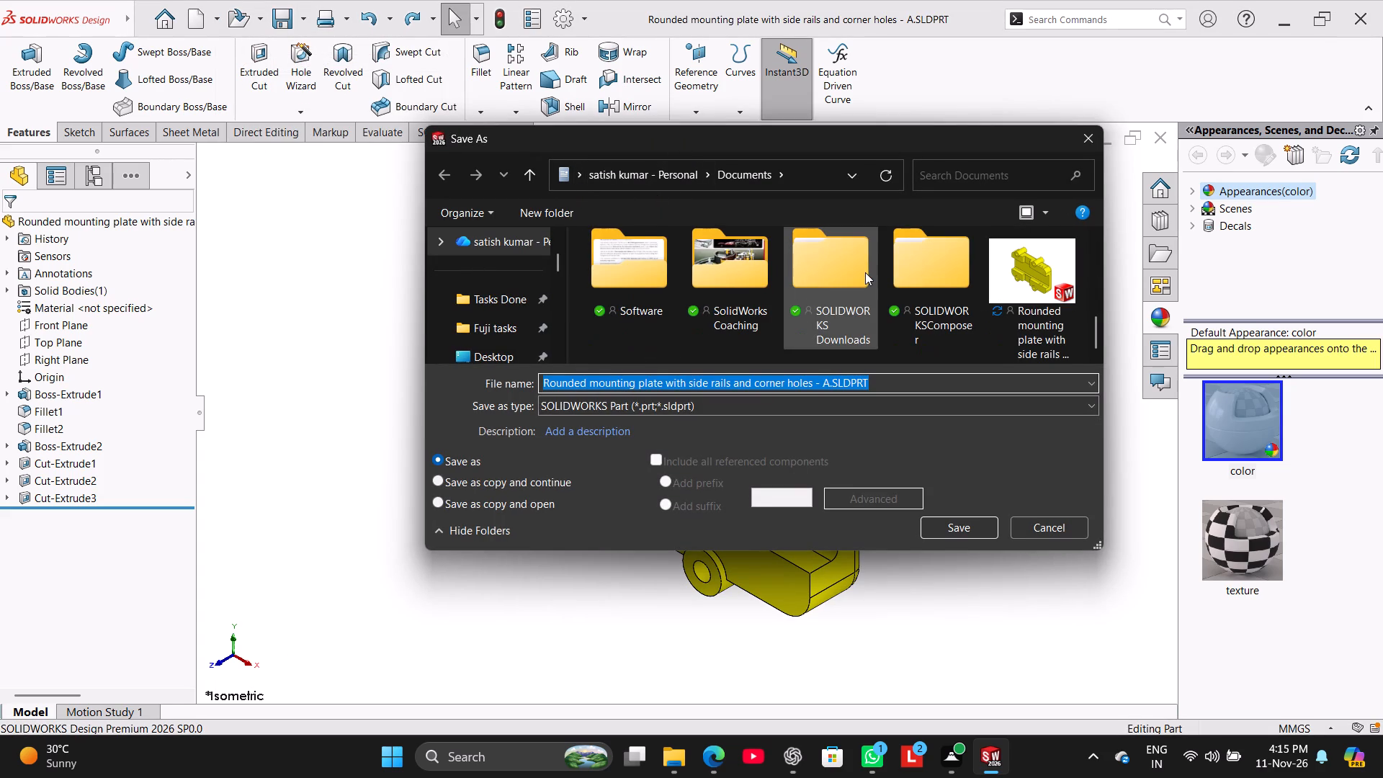
click(505, 306)
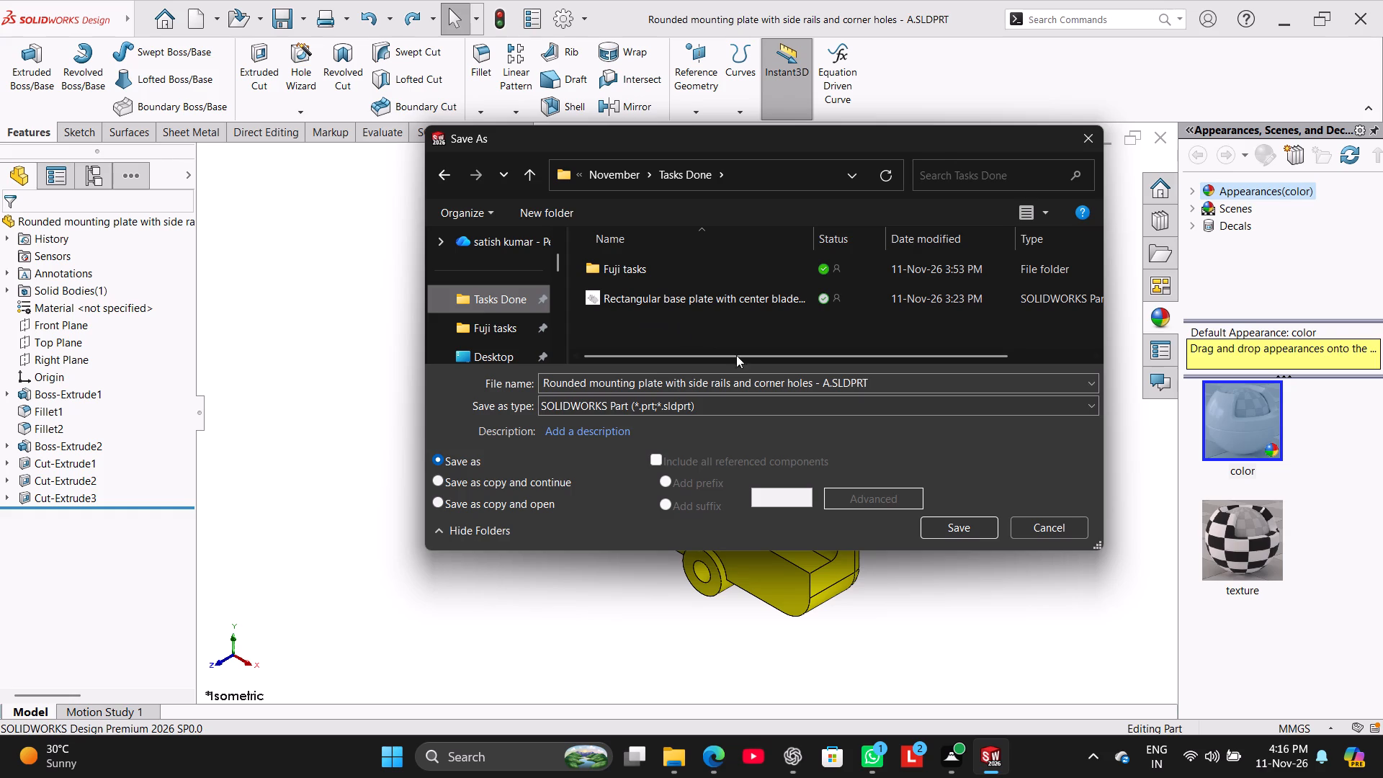
click(952, 526)
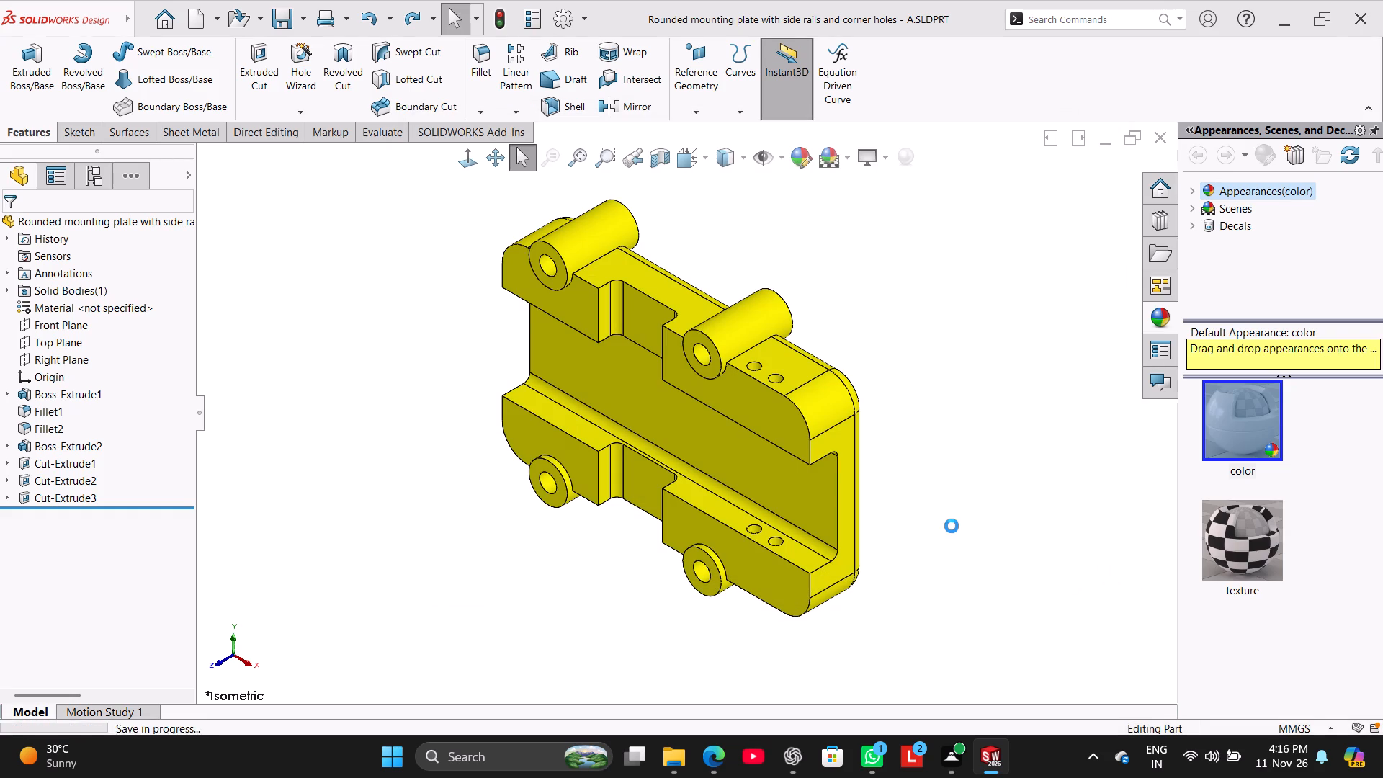
Export the part as an Adobe PDF with the same name to the Tasks Done folder.
click(310, 12)
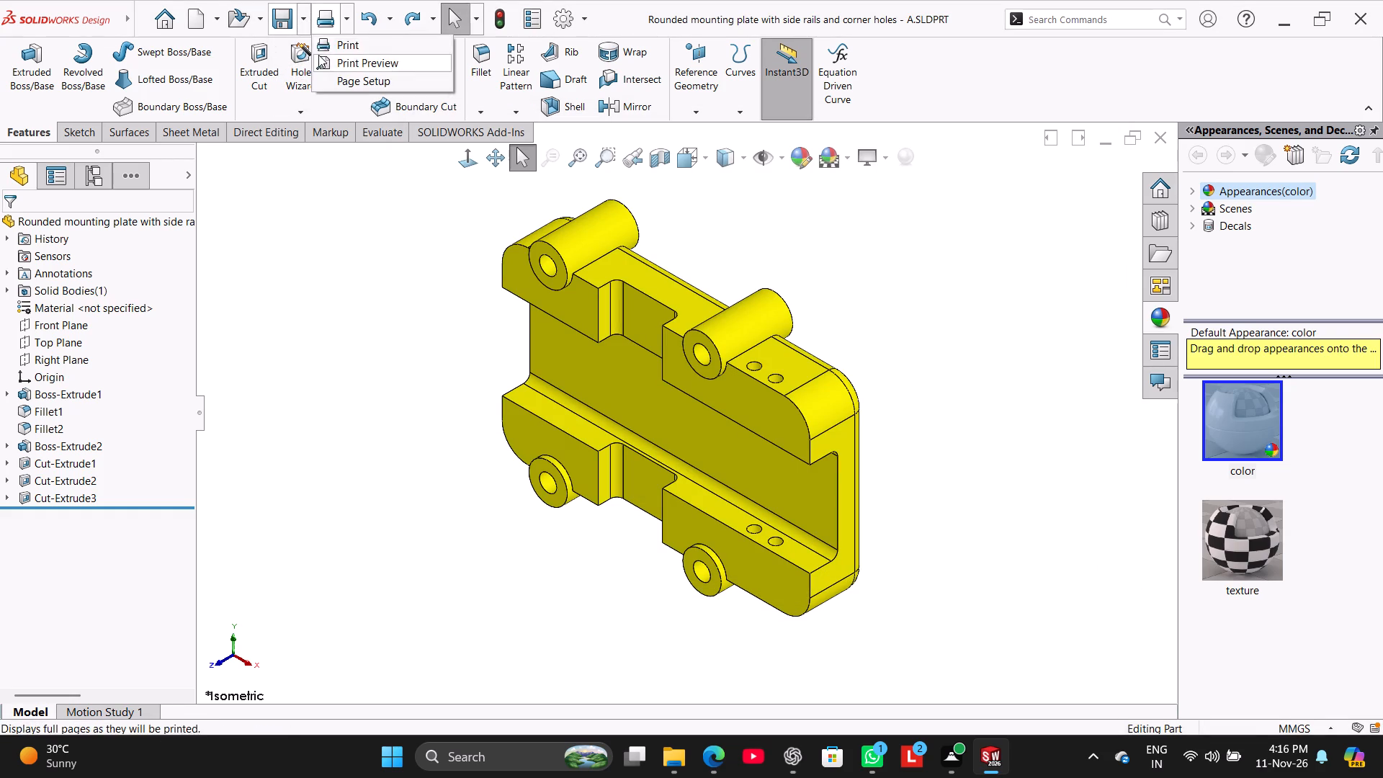
click(312, 63)
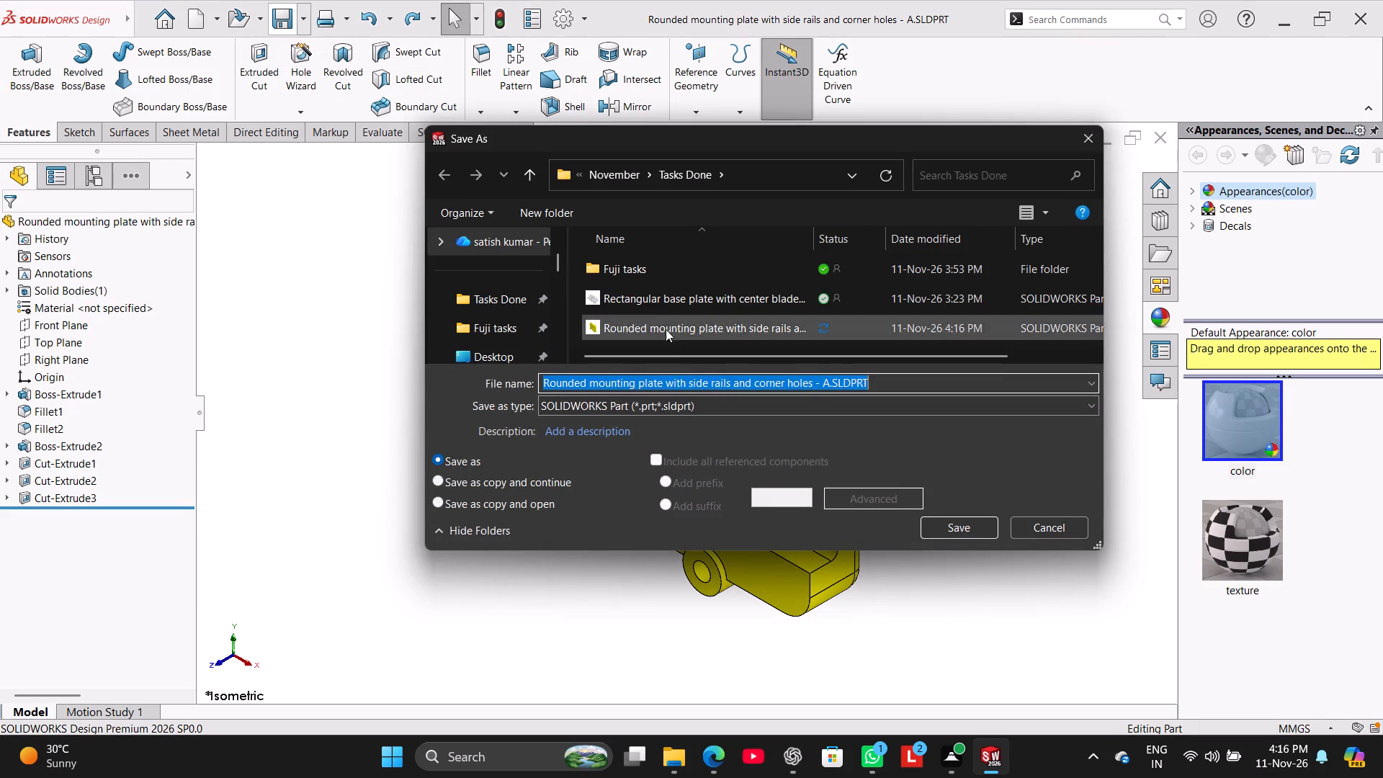
click(733, 408)
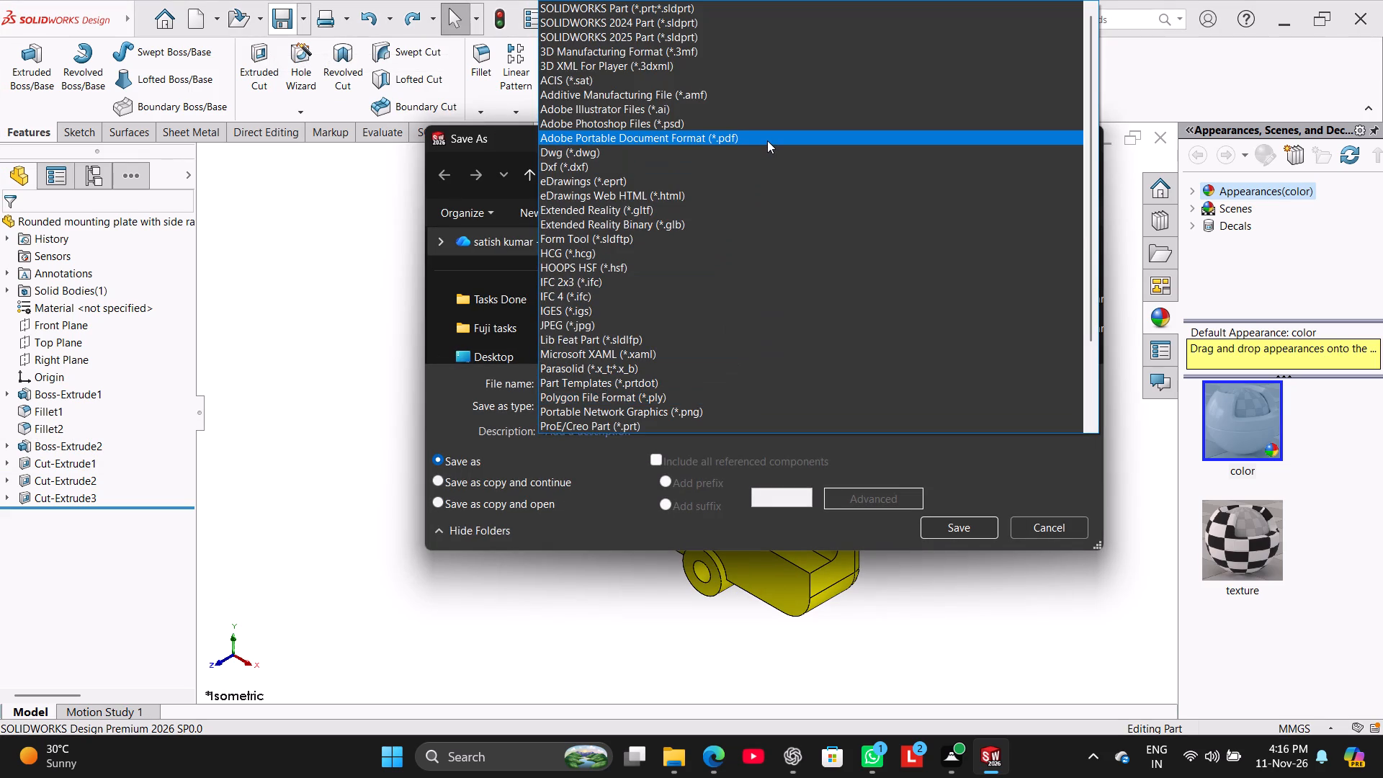
click(767, 140)
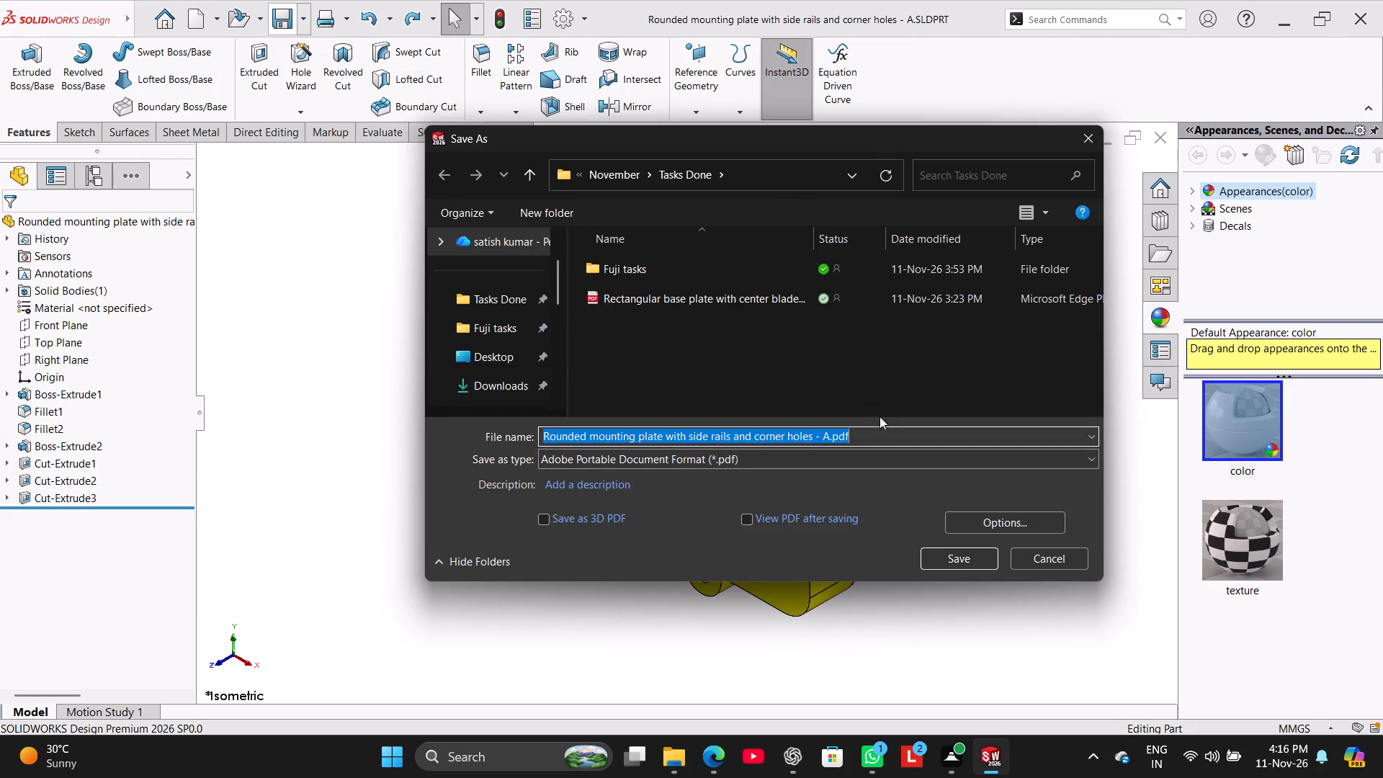
click(947, 557)
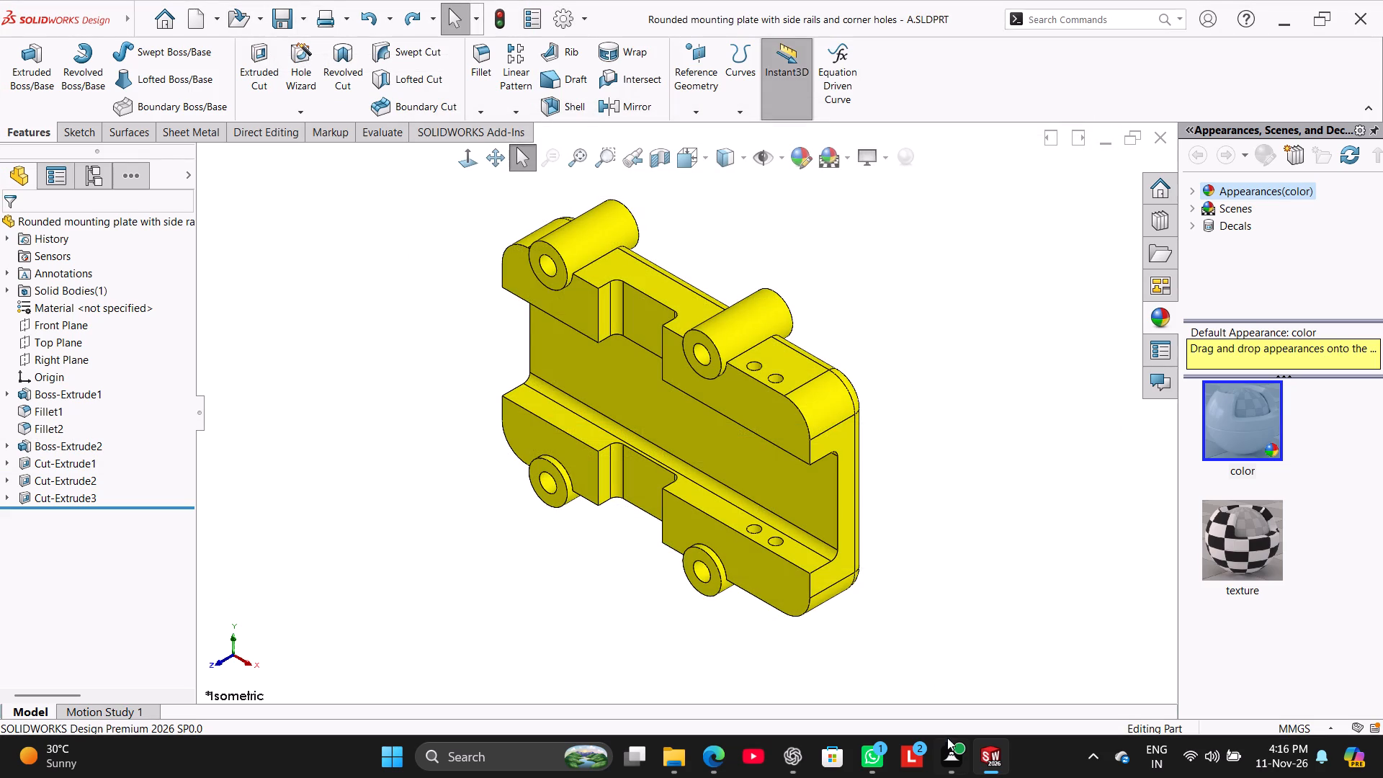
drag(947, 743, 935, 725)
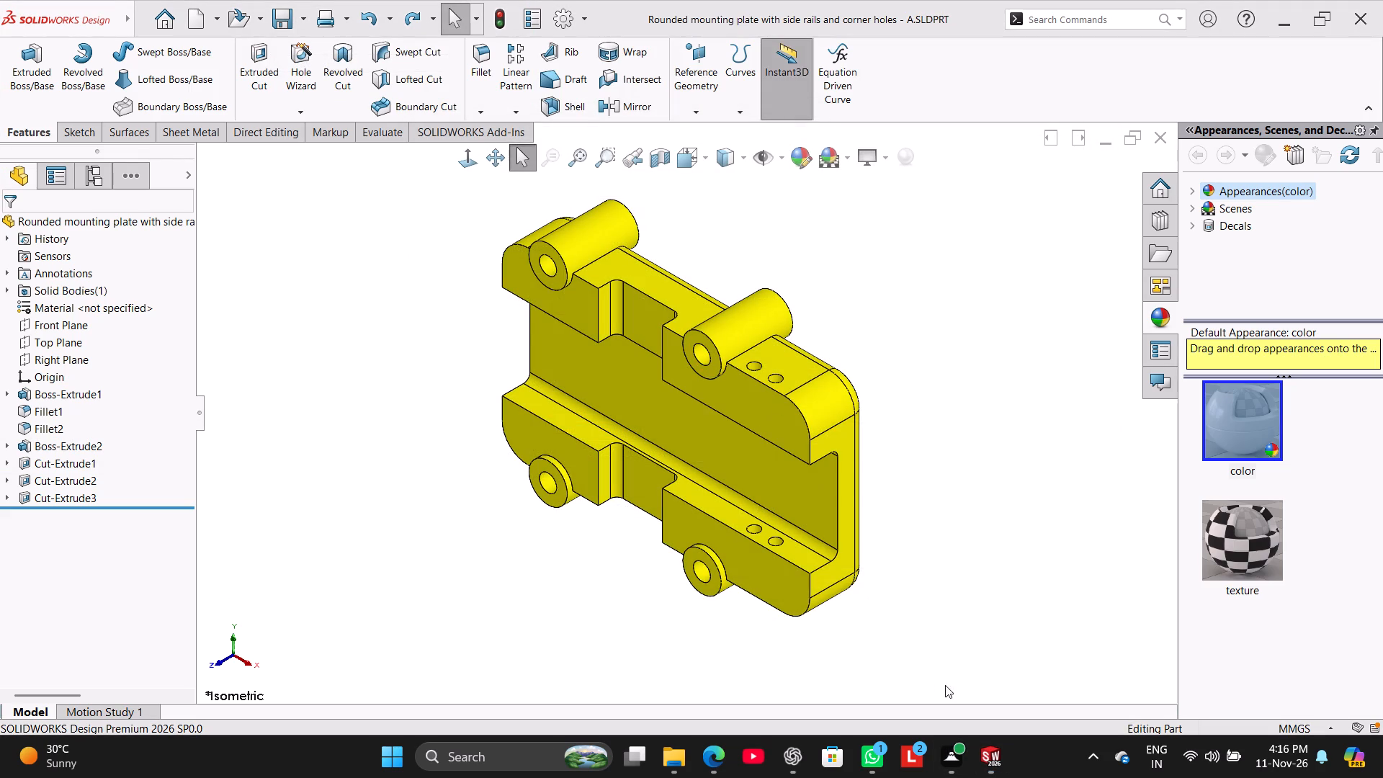